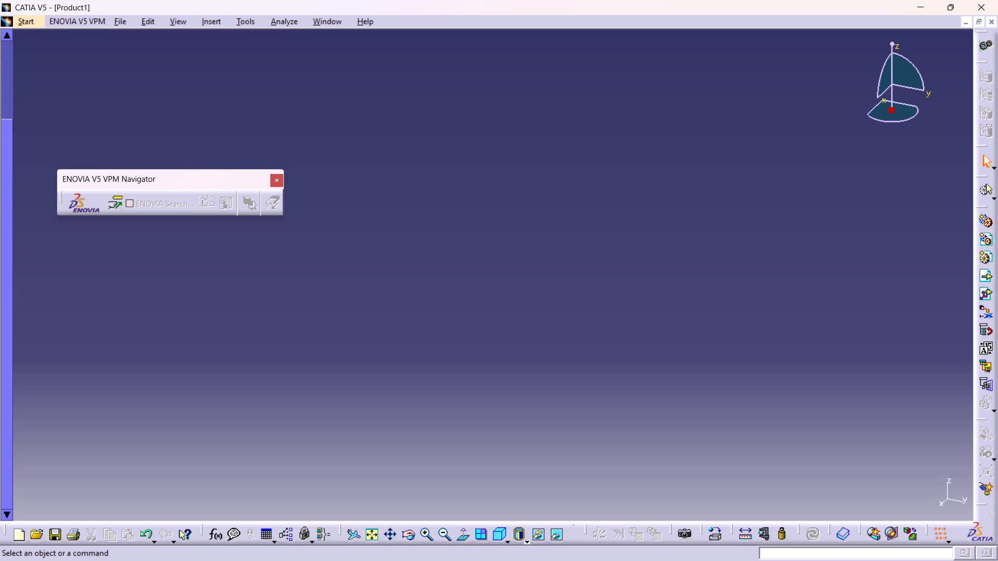
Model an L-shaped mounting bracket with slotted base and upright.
Create a new part in the Part Design workbench from Mechanical Design.
{"action": "left_click", "coordinate": [28, 17]}
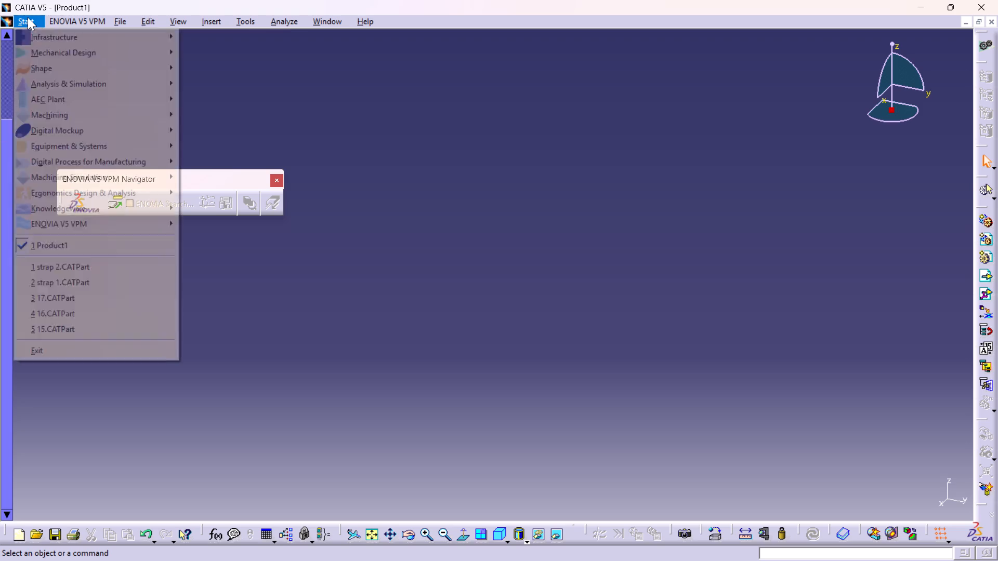
{"action": "left_click", "coordinate": [50, 47]}
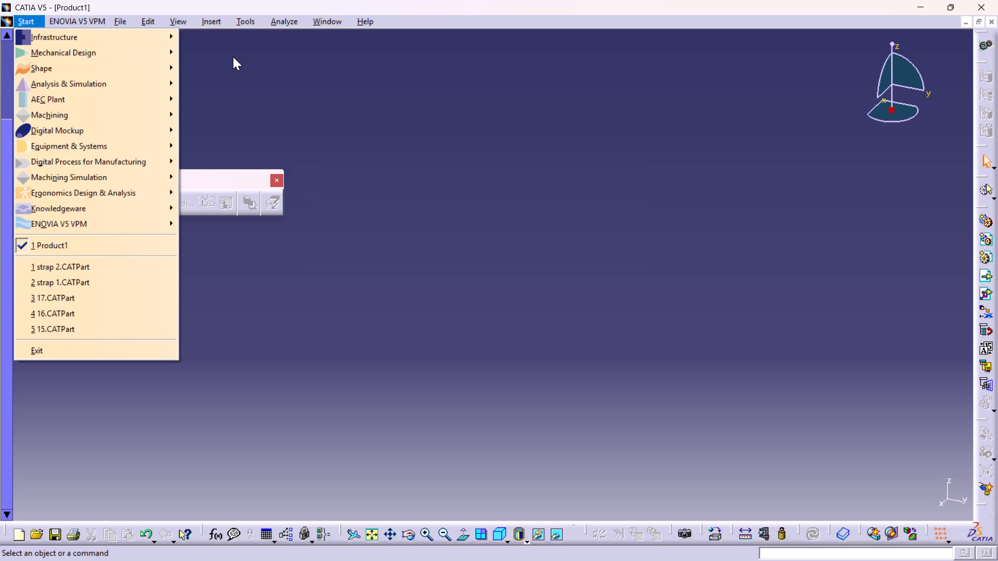
{"action": "left_click", "coordinate": [128, 55]}
{"action": "left_click", "coordinate": [208, 49]}
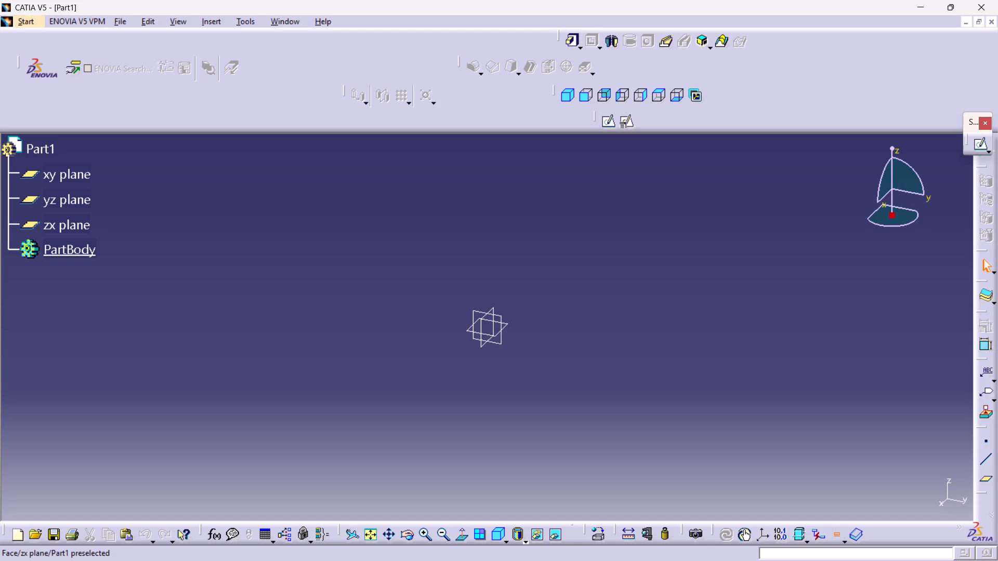
Create a positioned sketch on the xy plane with the H and V axes swapped and V reversed.
{"action": "left_click", "coordinate": [506, 323]}
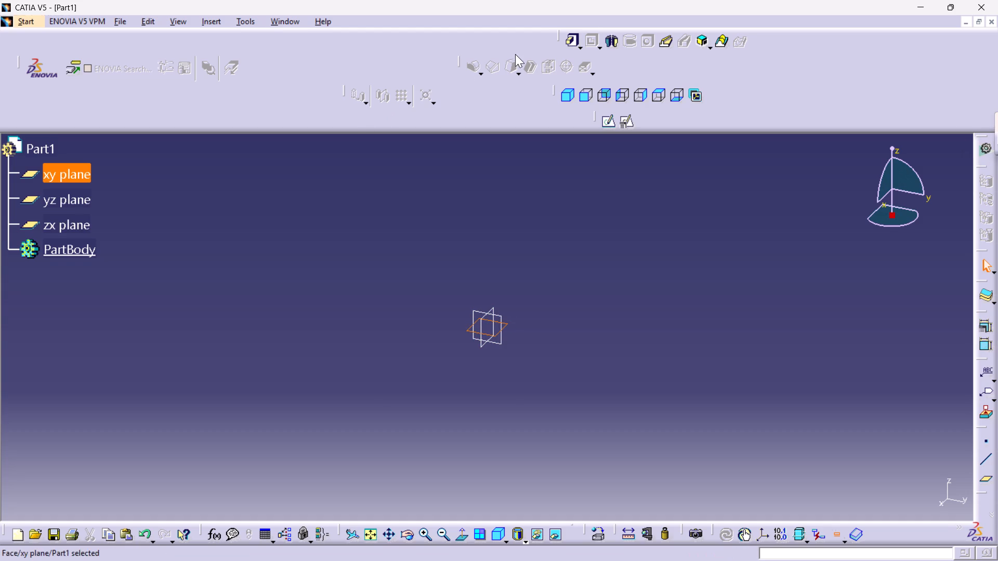
{"action": "left_click", "coordinate": [628, 121]}
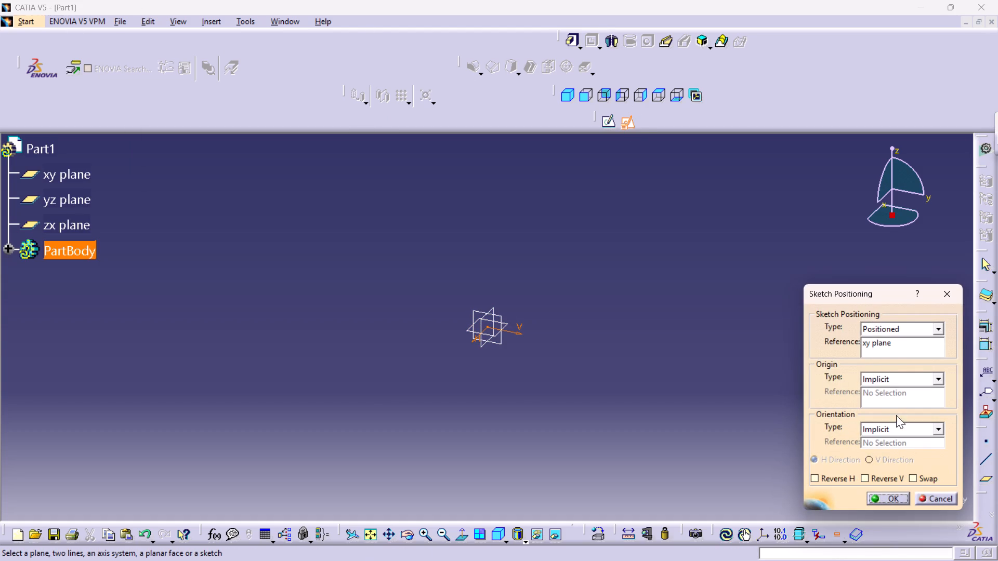
{"action": "left_click", "coordinate": [920, 478]}
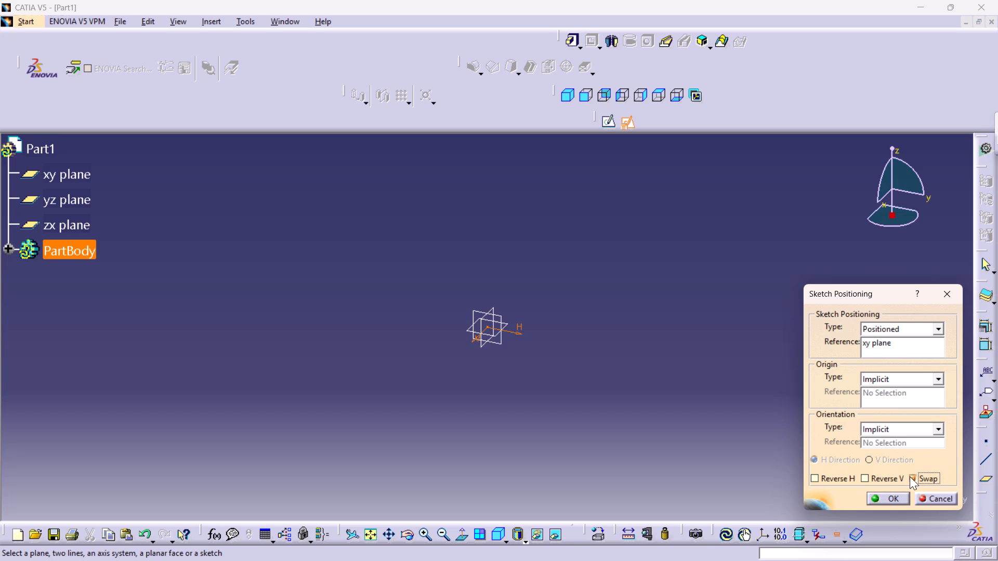
{"action": "left_click", "coordinate": [883, 476]}
{"action": "left_click", "coordinate": [895, 498]}
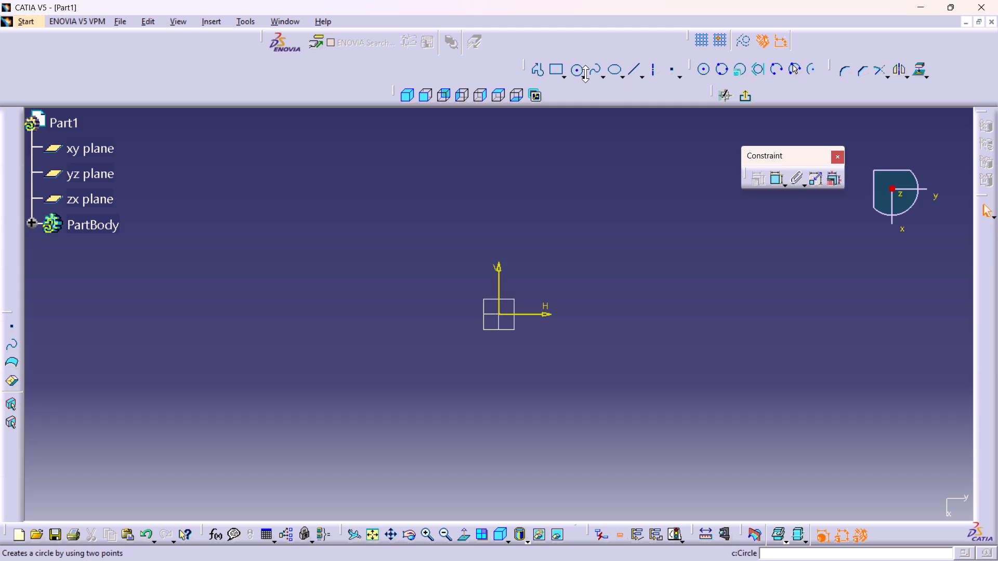
Sketch a rectangle about 55 mm wide and 76 mm high, with its left side on the vertical axis and spanning the horizontal axis.
{"action": "left_click", "coordinate": [554, 69]}
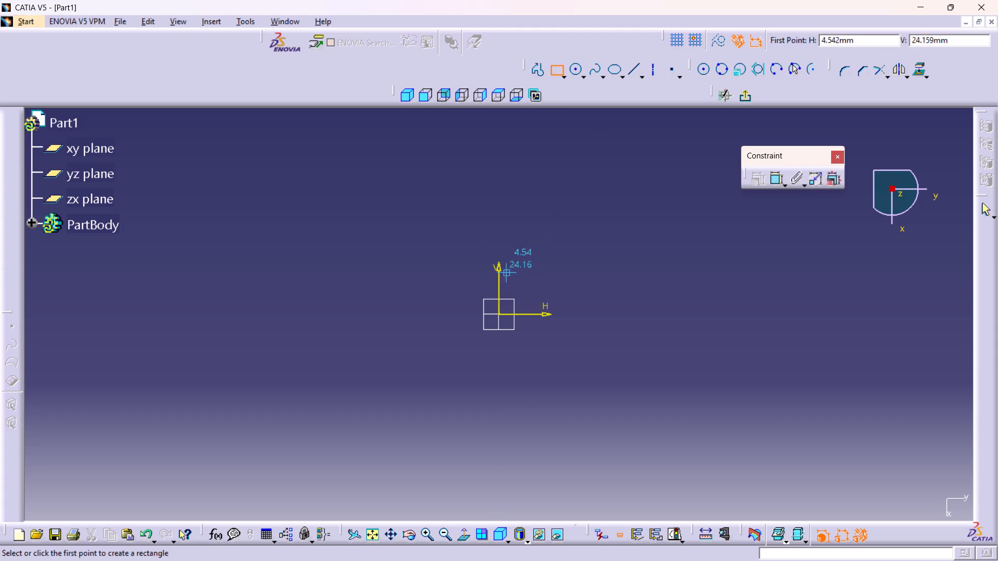
{"action": "left_click", "coordinate": [500, 253]}
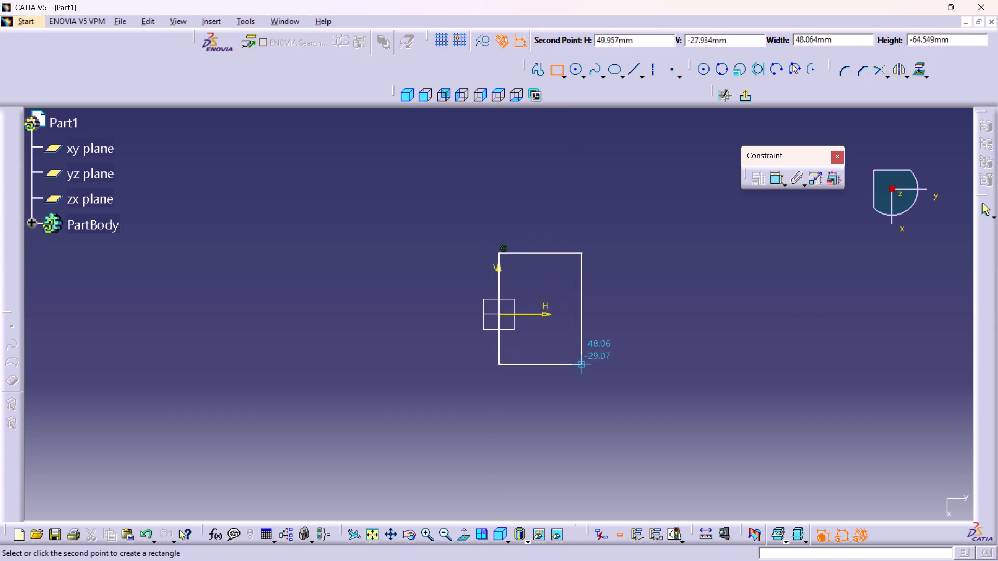
{"action": "left_click", "coordinate": [593, 384]}
{"action": "left_click", "coordinate": [838, 265]}
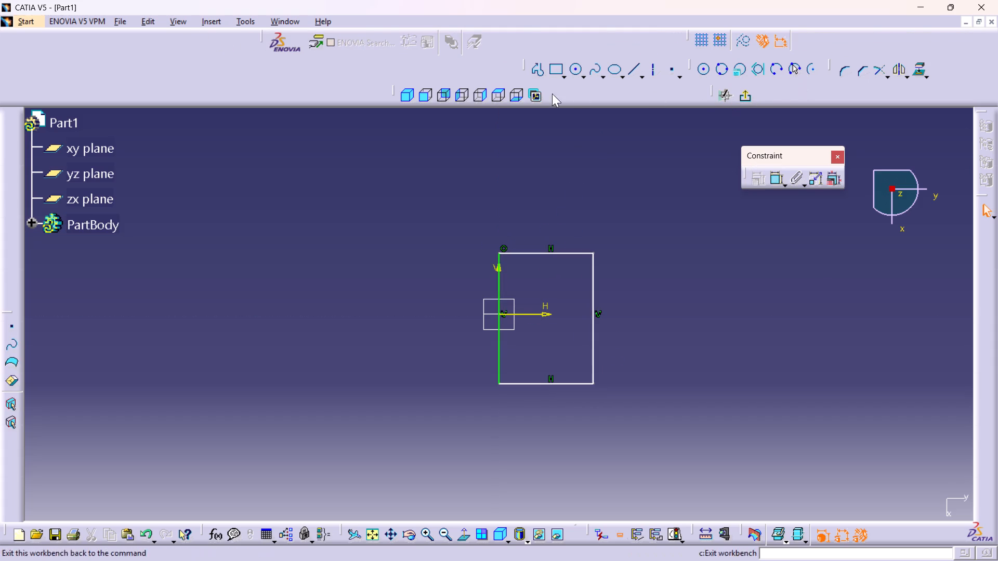
Constrain the rectangle's top and bottom edges as symmetric about the horizontal sketch axis.
{"action": "double_click", "coordinate": [777, 177]}
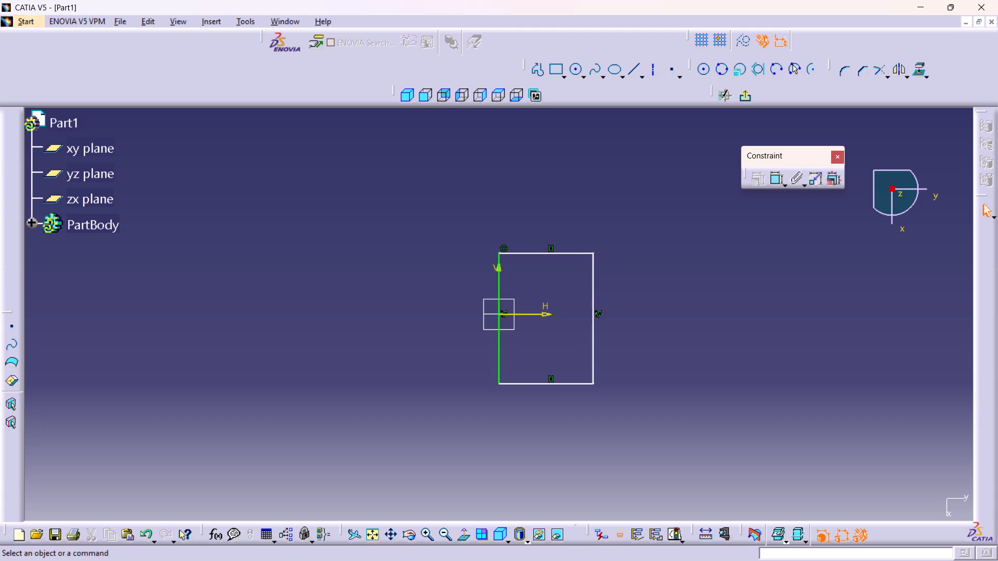
{"action": "left_click", "coordinate": [569, 254]}
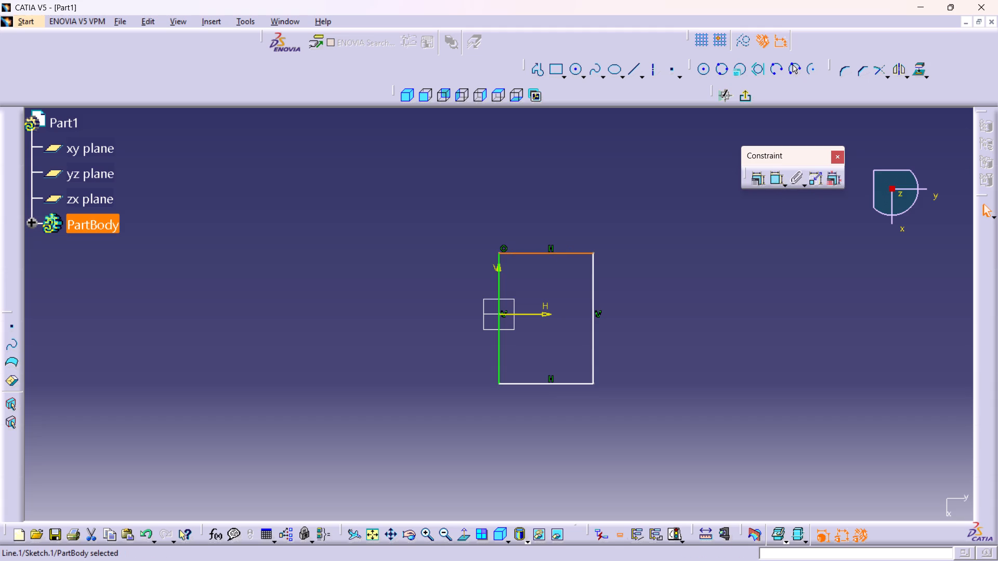
{"action": "double_click", "coordinate": [776, 182]}
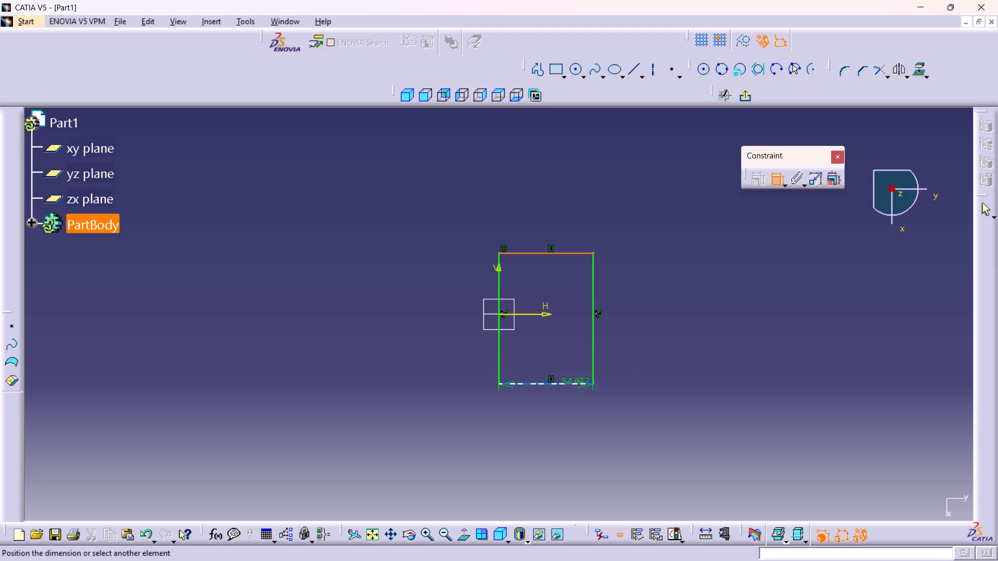
{"action": "left_click", "coordinate": [577, 382]}
{"action": "right_click", "coordinate": [667, 313]}
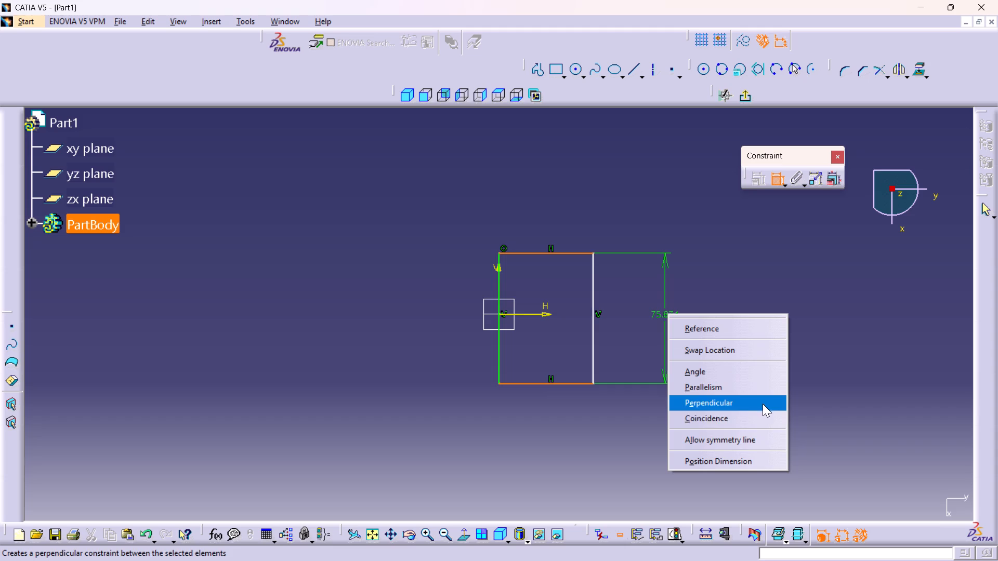
{"action": "left_click", "coordinate": [751, 437]}
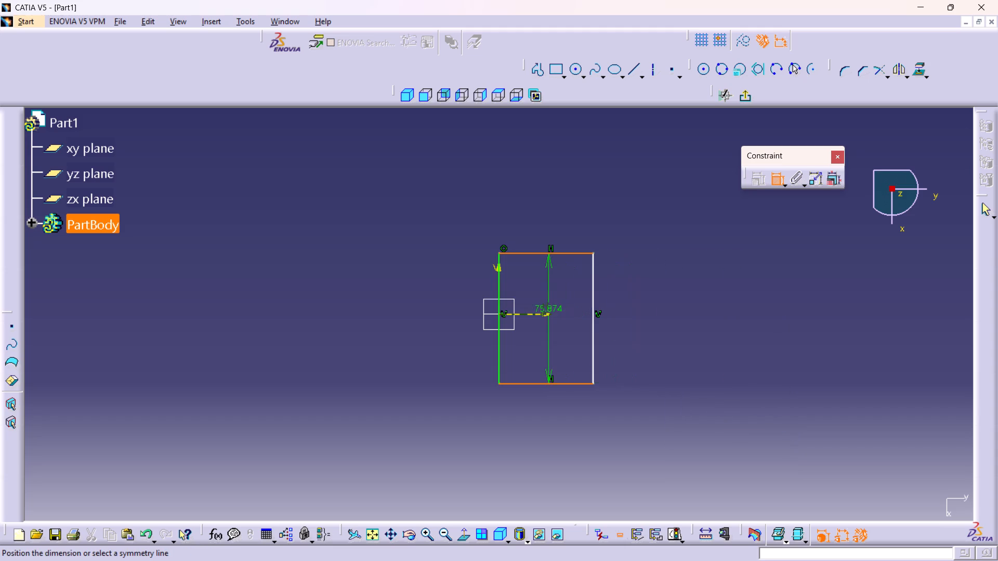
{"action": "left_click", "coordinate": [543, 315]}
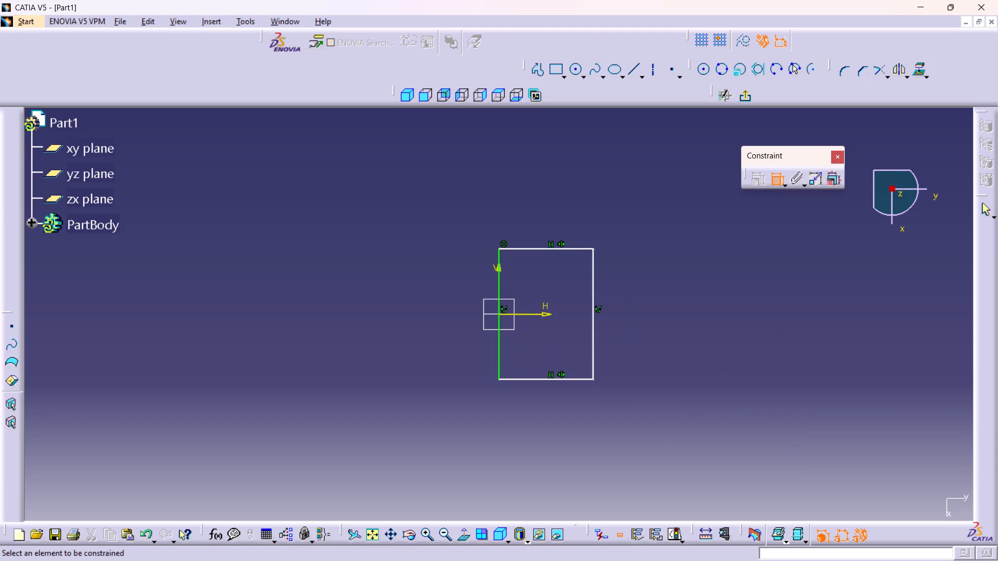
Dimension the rectangle's bottom and right sides, setting the width to 80 mm and the height to 100 mm.
{"action": "left_click", "coordinate": [525, 379]}
{"action": "left_click", "coordinate": [534, 404]}
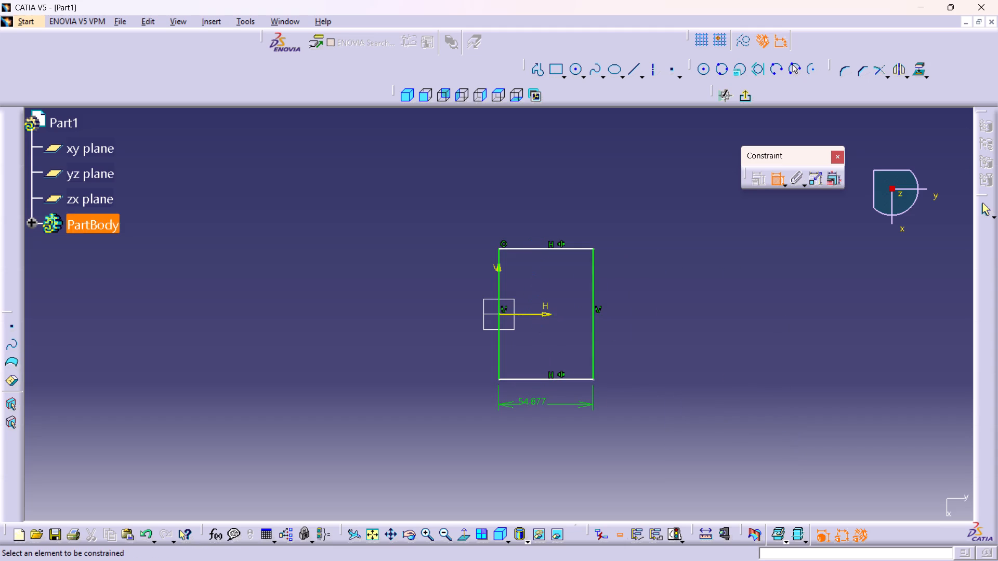
{"action": "left_click_drag", "start_coordinate": [593, 284], "coordinate": [595, 288]}
{"action": "left_click", "coordinate": [661, 304]}
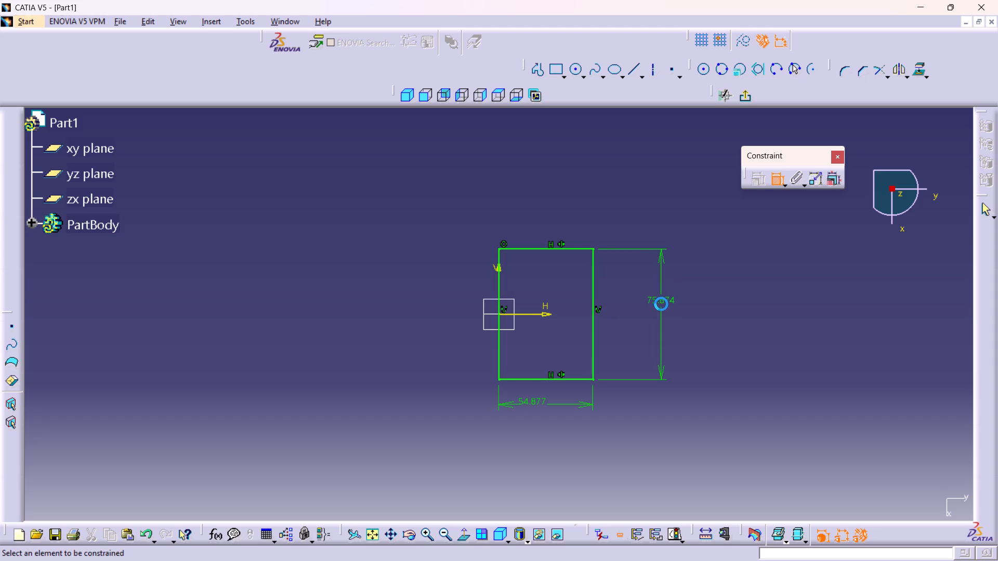
{"action": "double_click", "coordinate": [540, 400]}
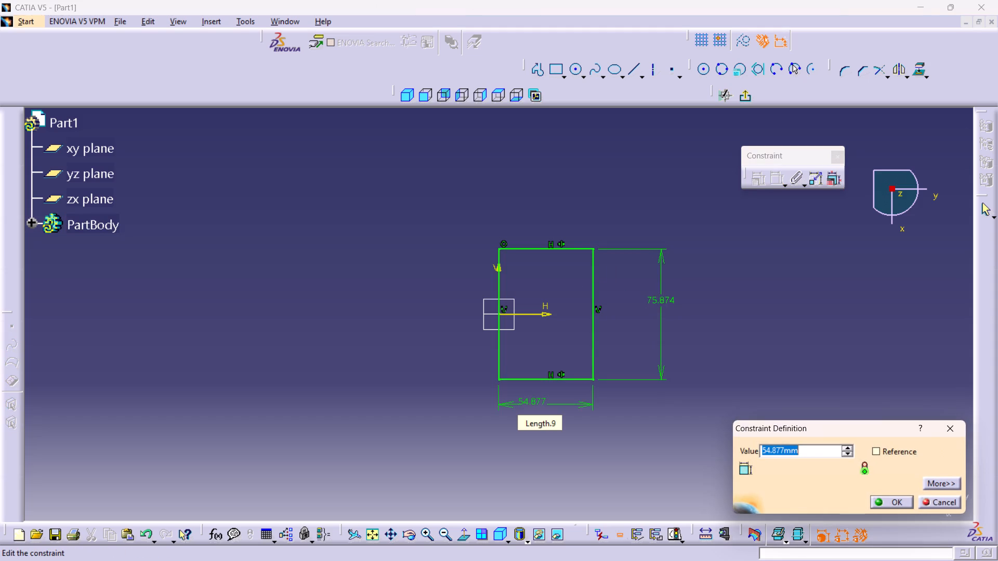
{"action": "type", "text": "80"}
{"action": "key", "text": "Return"}
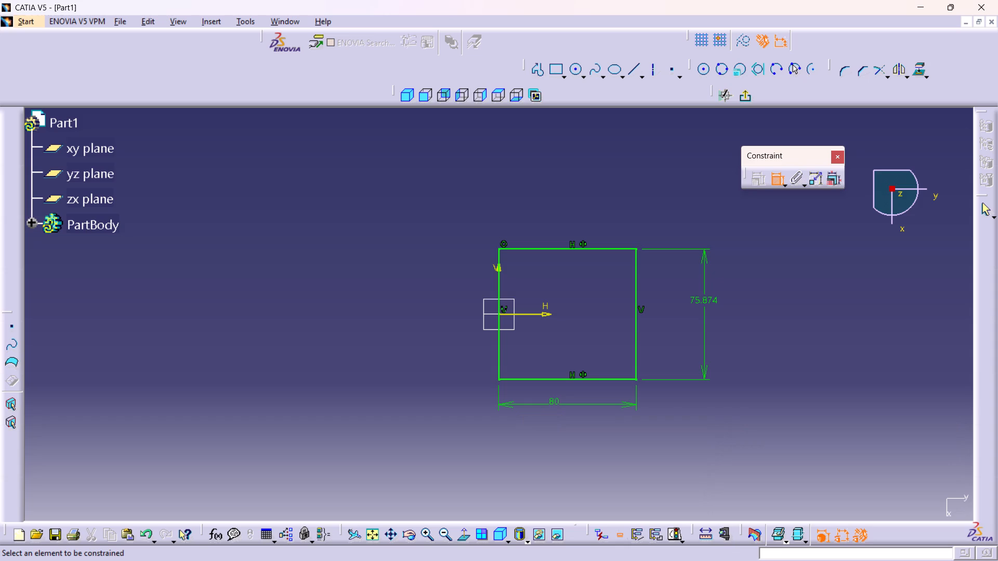
{"action": "double_click", "coordinate": [697, 300]}
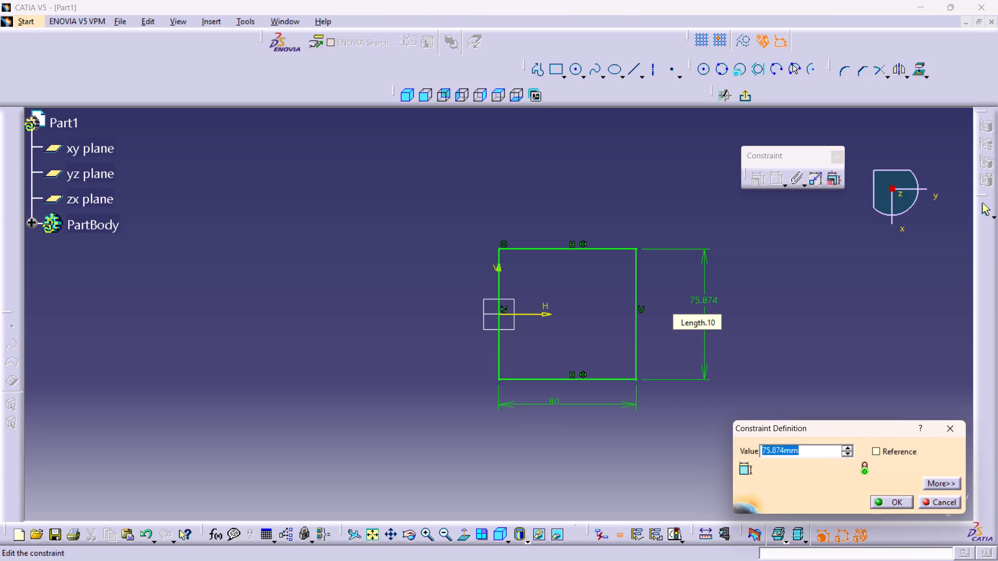
{"action": "type", "text": "100"}
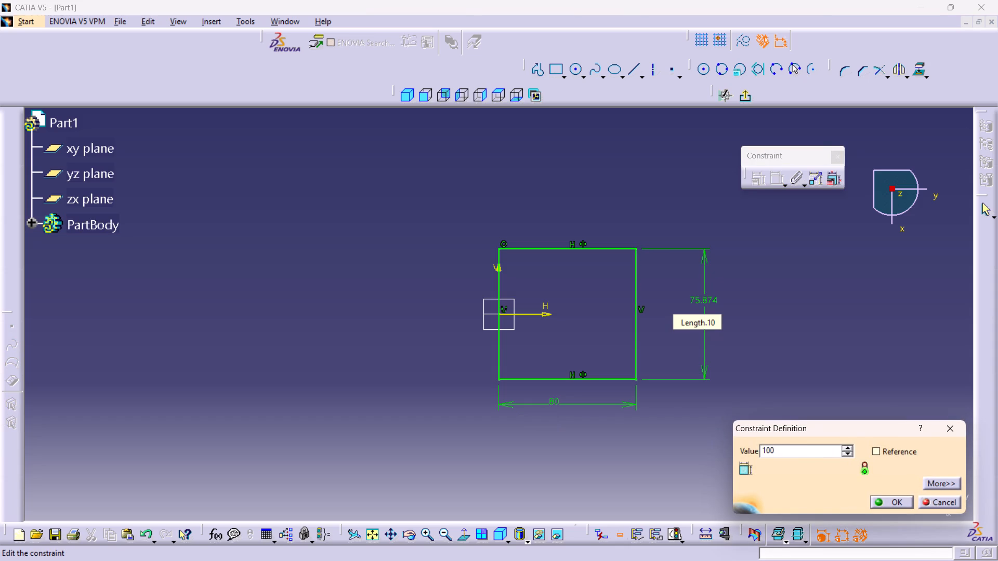
{"action": "key", "text": "Return"}
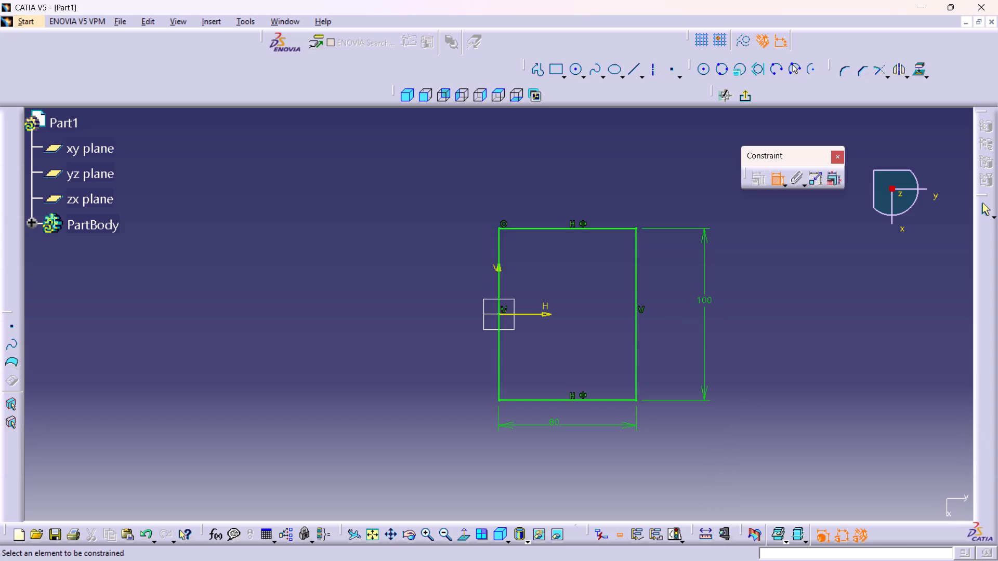
Sketch two circles about 15.5 mm and 15.3 mm in diameter, side by side at equal height near the rectangle's upper edge.
{"action": "middle_click_drag", "start_coordinate": [658, 290], "coordinate": [623, 279]}
{"action": "scroll", "coordinate": [658, 290], "scroll_direction": "down", "scroll_amount": 1}
{"action": "middle_click_drag", "start_coordinate": [631, 308], "coordinate": [623, 298]}
{"action": "middle_click_drag", "start_coordinate": [627, 316], "coordinate": [620, 308]}
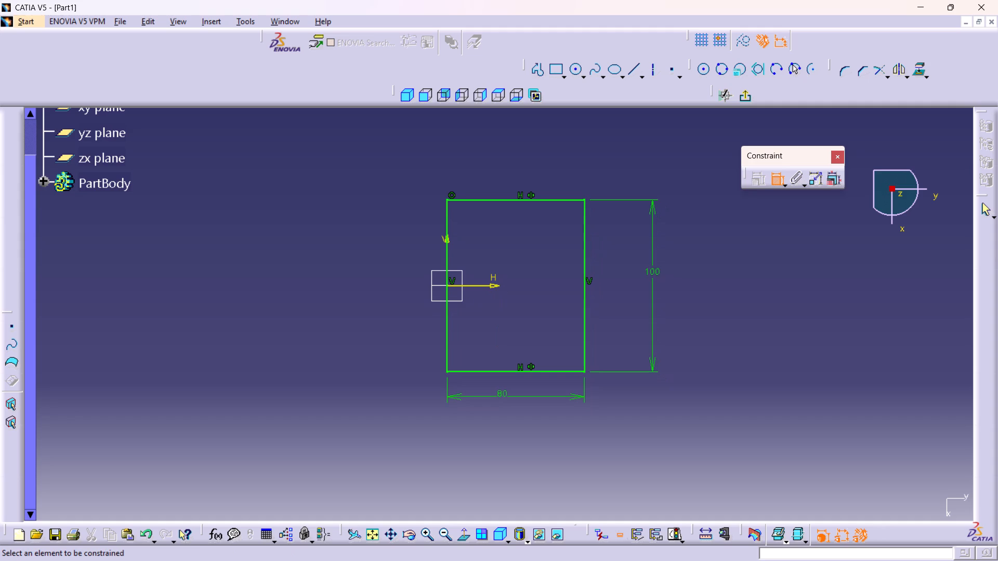
{"action": "double_click", "coordinate": [578, 70]}
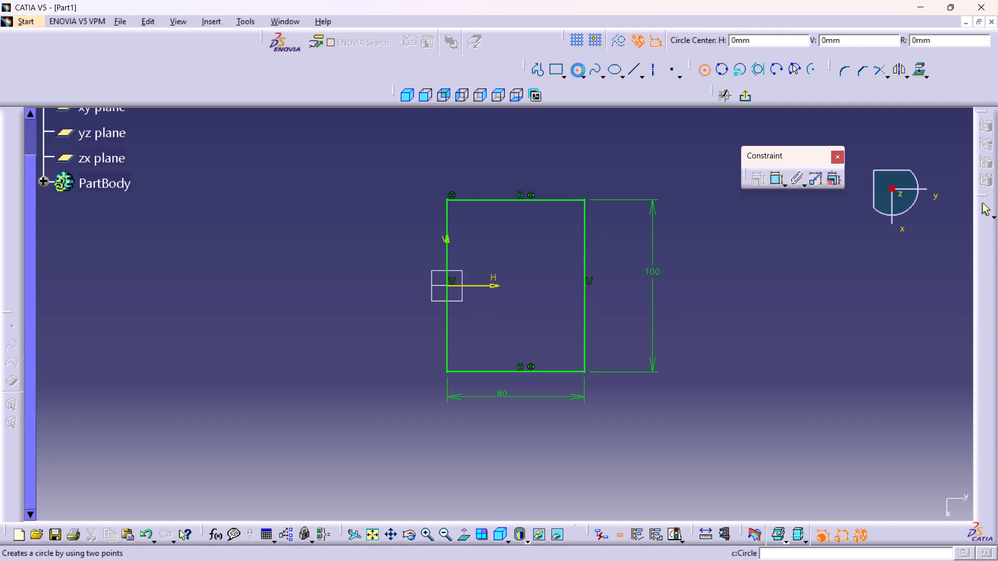
{"action": "left_click", "coordinate": [502, 228]}
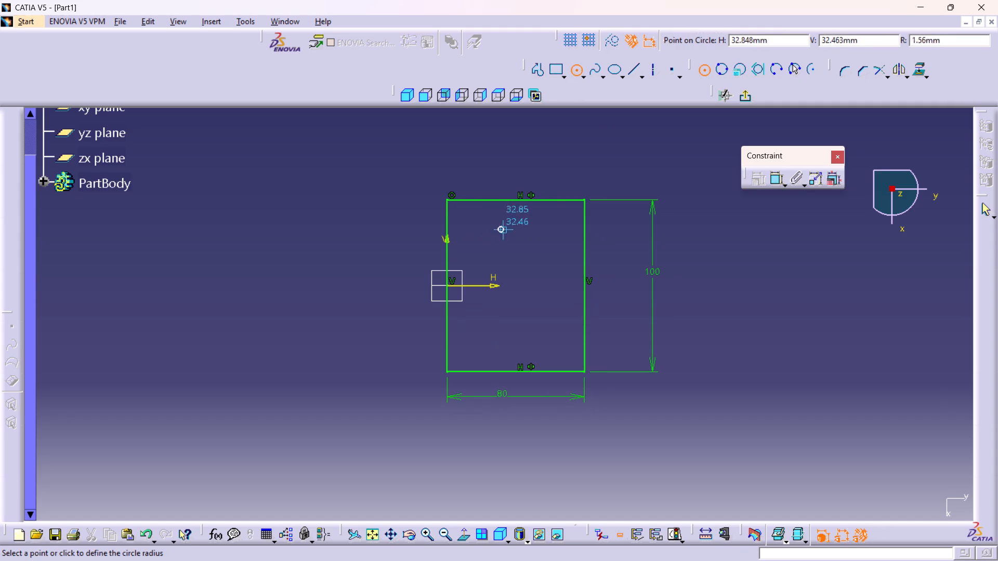
{"action": "left_click", "coordinate": [510, 238]}
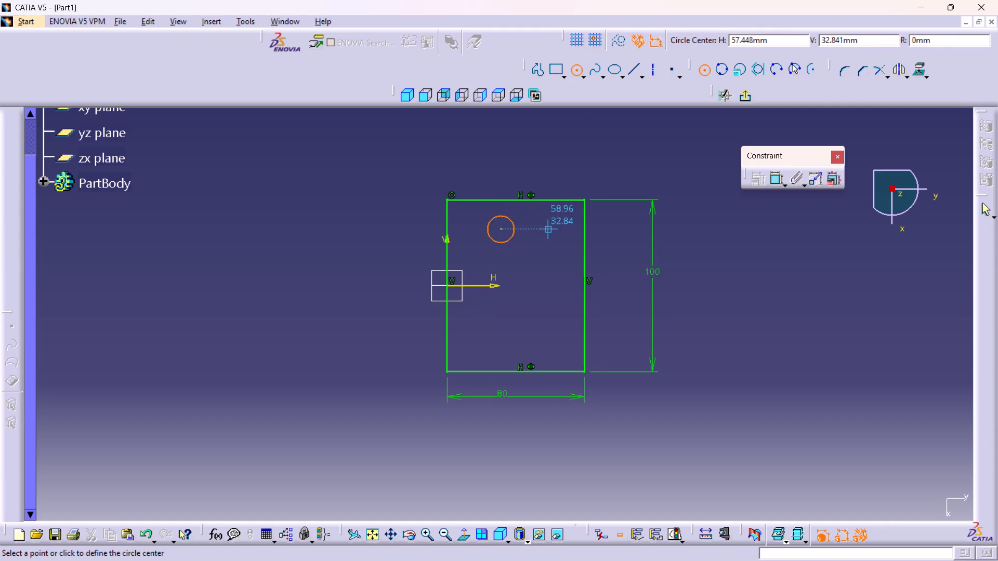
{"action": "left_click", "coordinate": [553, 232]}
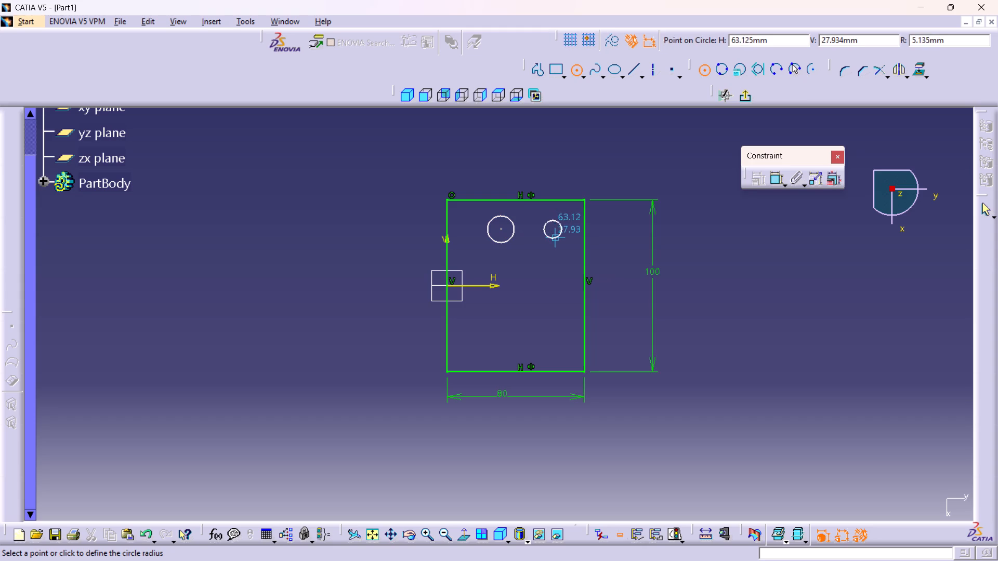
{"action": "left_click", "coordinate": [560, 239]}
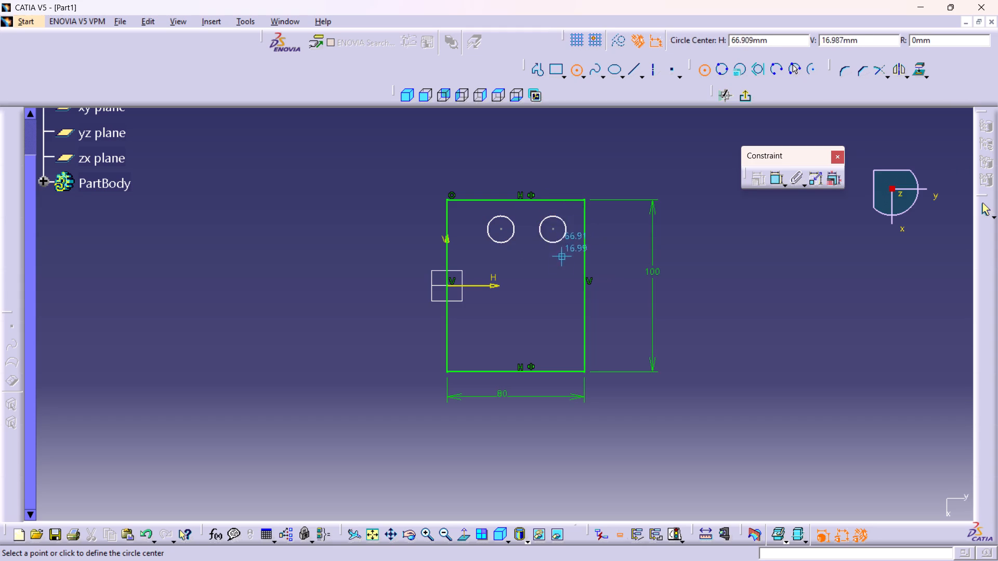
Add a diameter dimension to each of the two circles, placing both above the rectangle.
{"action": "double_click", "coordinate": [774, 177]}
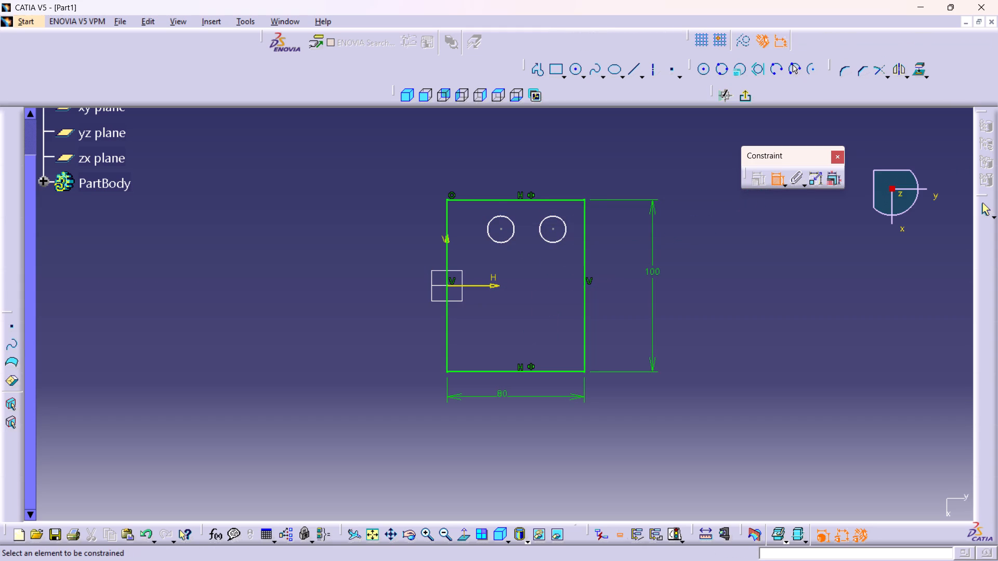
{"action": "left_click", "coordinate": [493, 220]}
{"action": "left_click", "coordinate": [494, 125]}
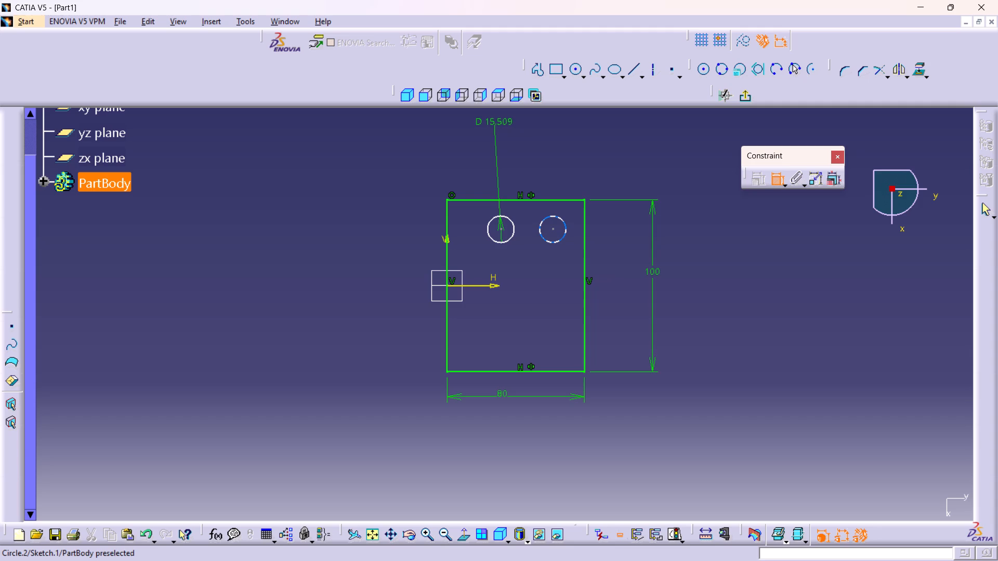
{"action": "left_click", "coordinate": [560, 218]}
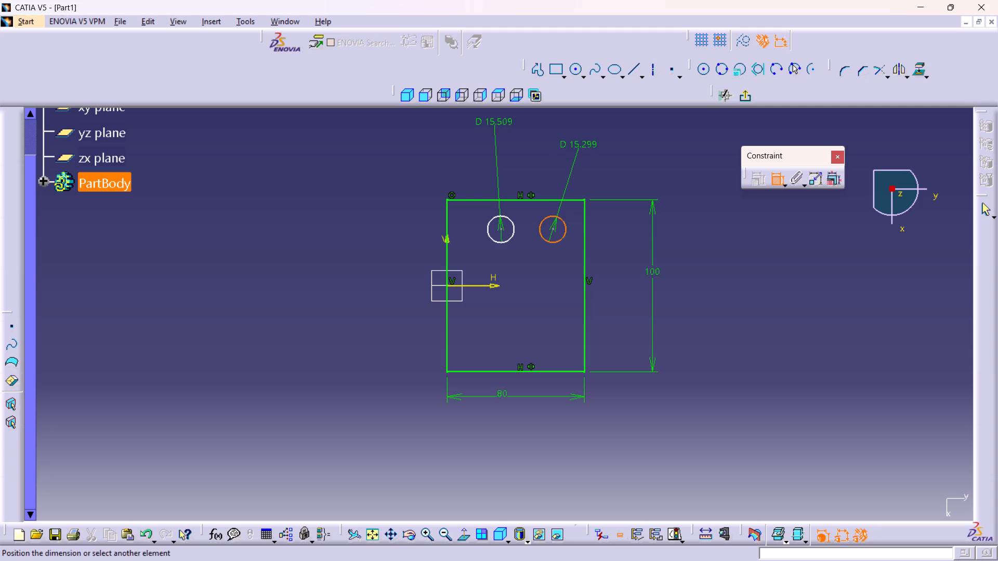
{"action": "left_click", "coordinate": [579, 148]}
Set the left circle's diameter to 16 mm.
{"action": "double_click", "coordinate": [493, 115]}
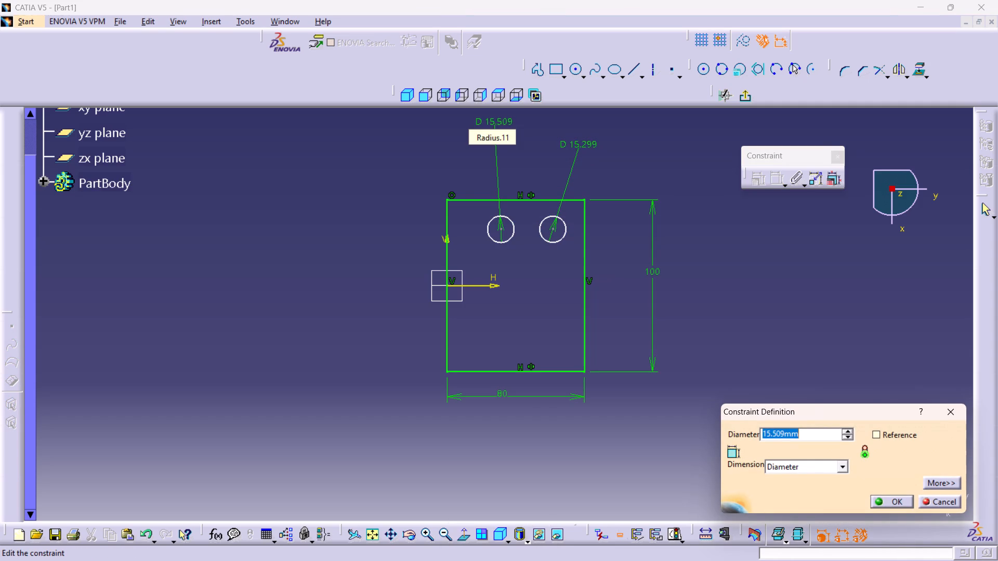
{"action": "key", "text": "1"}
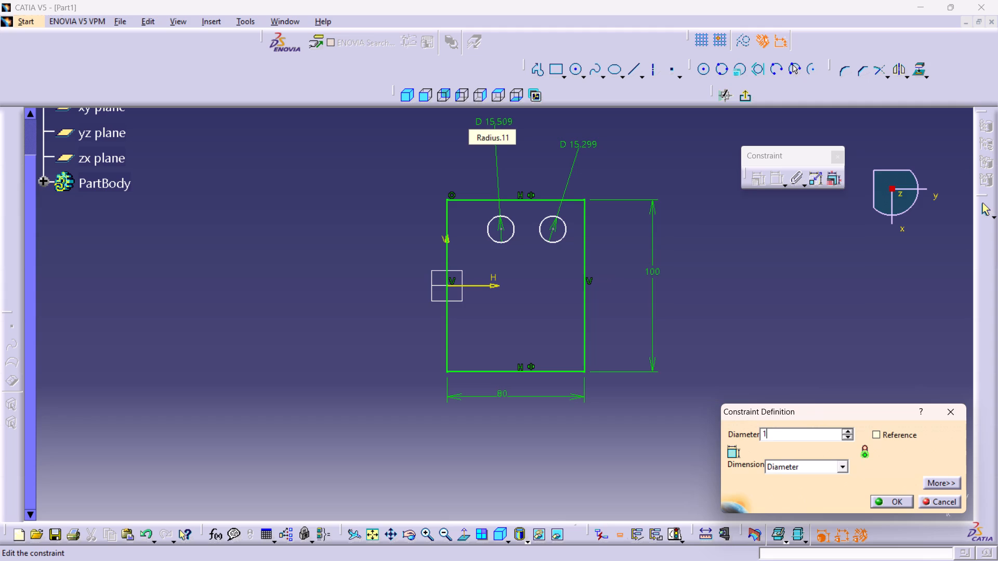
{"action": "key", "text": "6"}
{"action": "key", "text": "Return"}
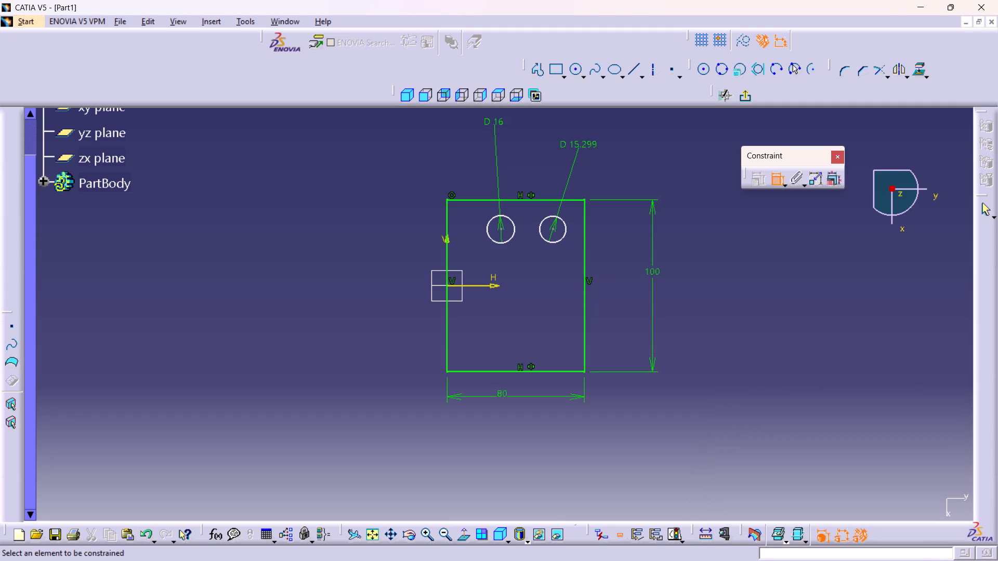
Set the right circle's diameter to 16 mm.
{"action": "double_click", "coordinate": [596, 142]}
{"action": "type", "text": "16"}
{"action": "key", "text": "Return"}
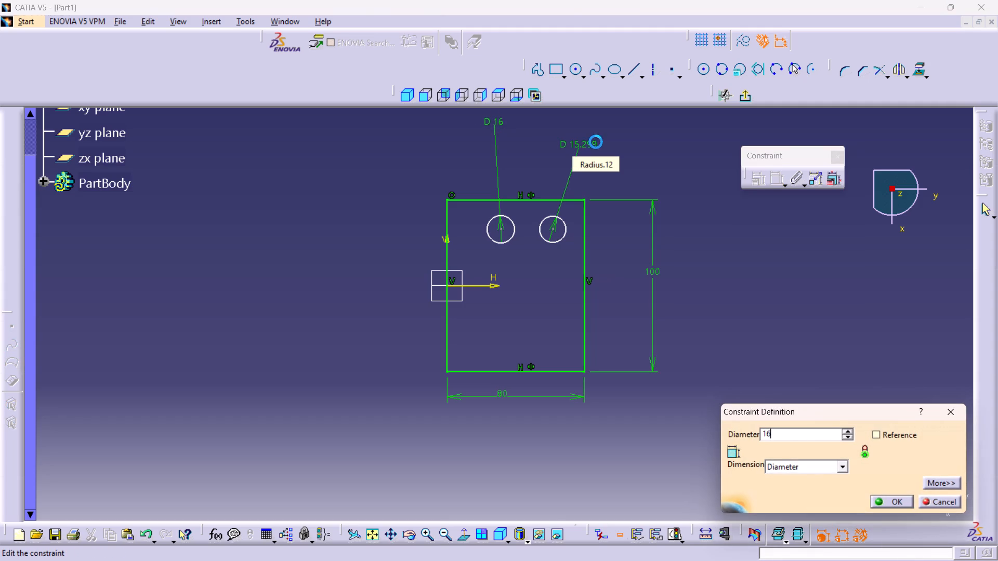
Dimension the horizontal distance between the two circle centres, place it above the rectangle, and set it to 24 mm.
{"action": "left_click", "coordinate": [501, 232]}
{"action": "left_click", "coordinate": [554, 230]}
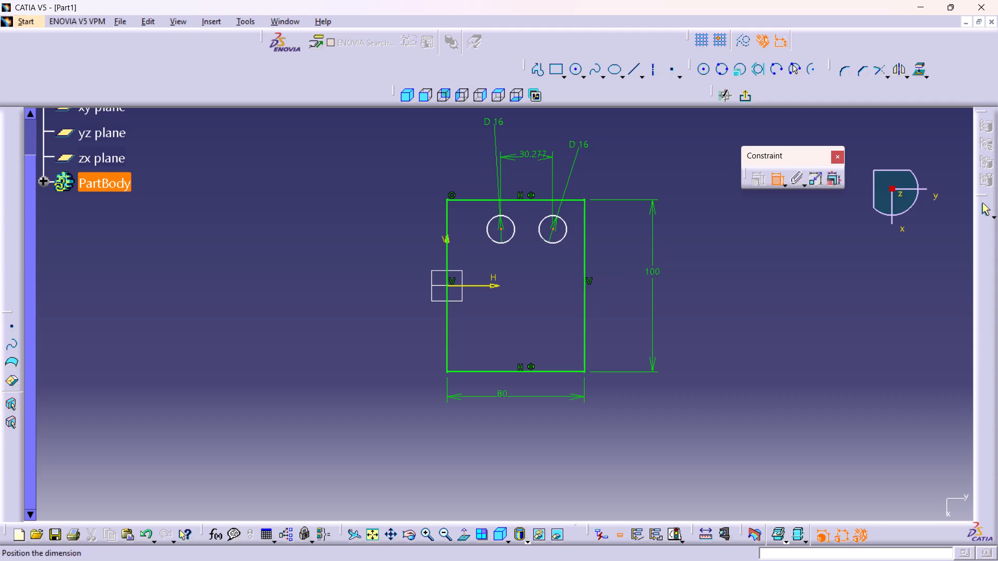
{"action": "left_click", "coordinate": [528, 143]}
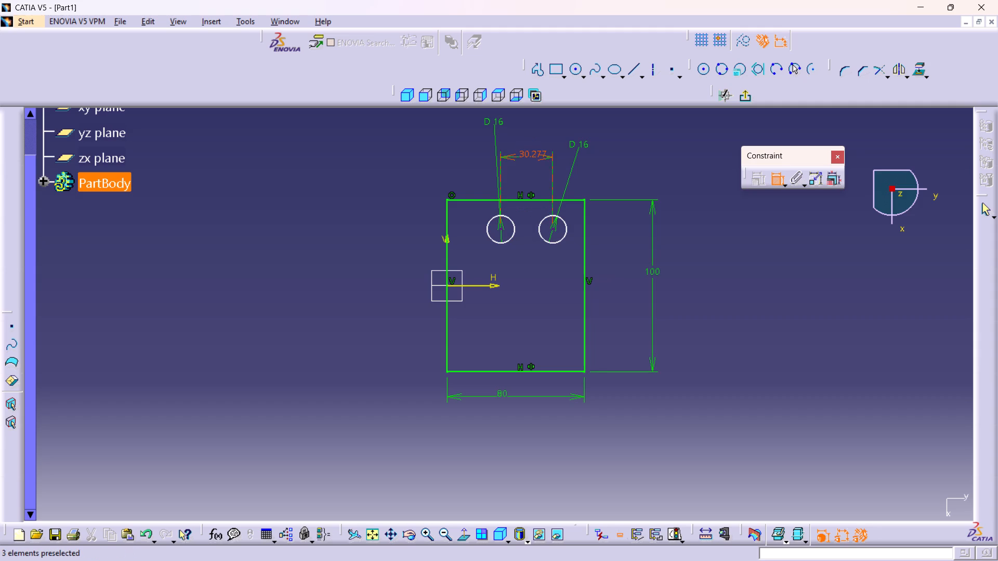
{"action": "right_click", "coordinate": [529, 152]}
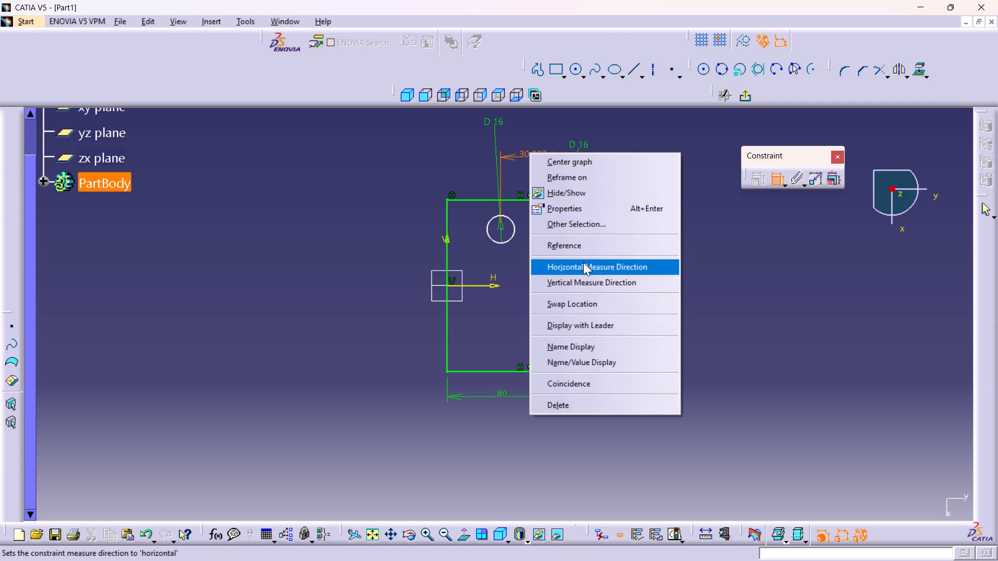
{"action": "left_click", "coordinate": [580, 265]}
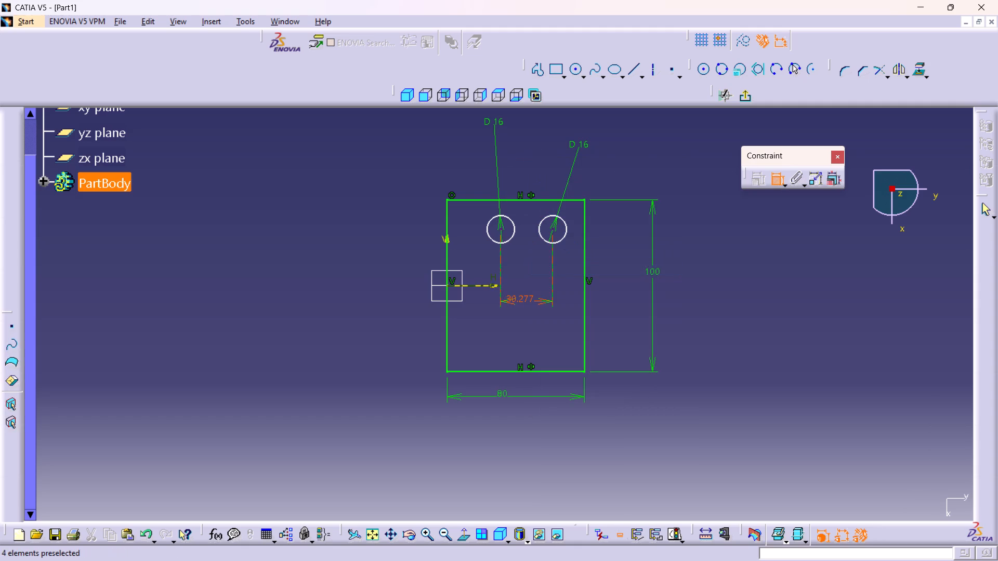
{"action": "left_click_drag", "start_coordinate": [545, 299], "coordinate": [535, 143]}
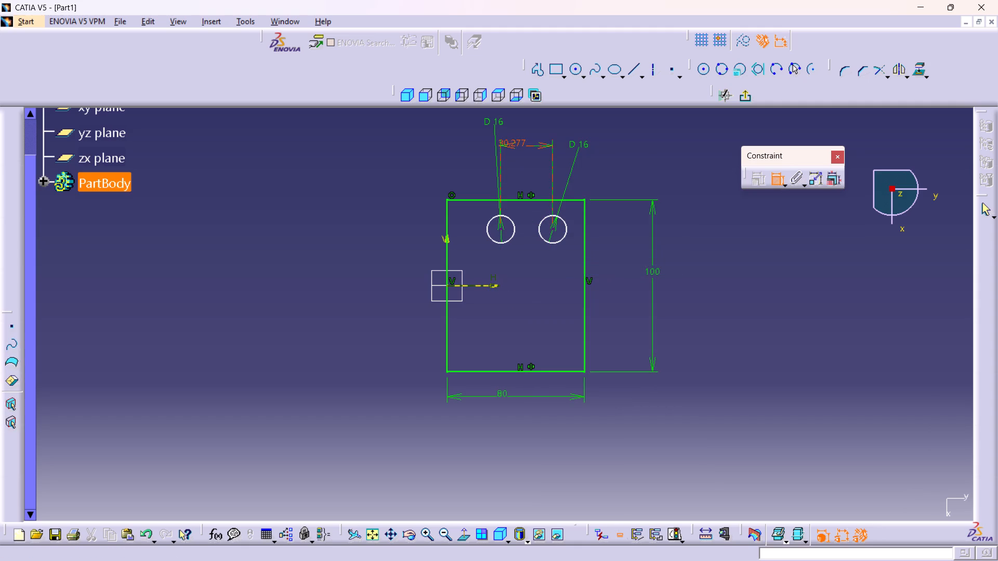
{"action": "double_click", "coordinate": [520, 139]}
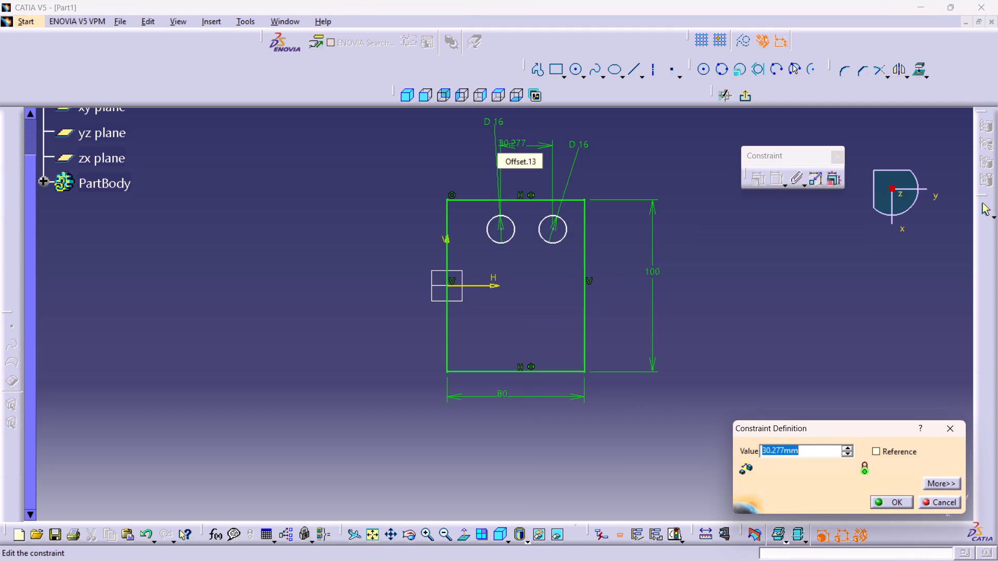
{"action": "type", "text": "24"}
{"action": "key", "text": "Return"}
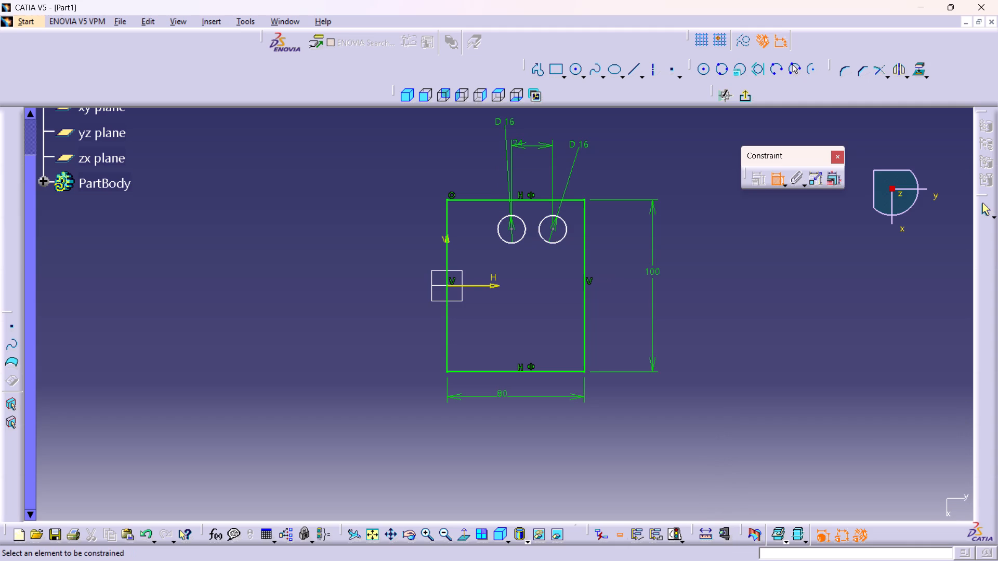
Dimension the left circle's centre from the rectangle's left edge, above the rectangle, and set the distance to 26 mm.
{"action": "left_click", "coordinate": [447, 217]}
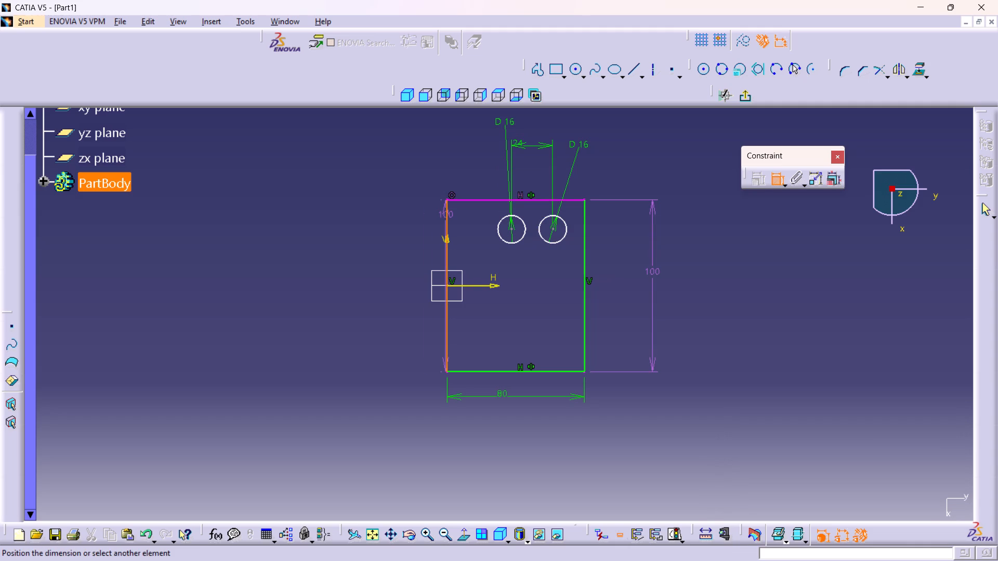
{"action": "left_click", "coordinate": [511, 232]}
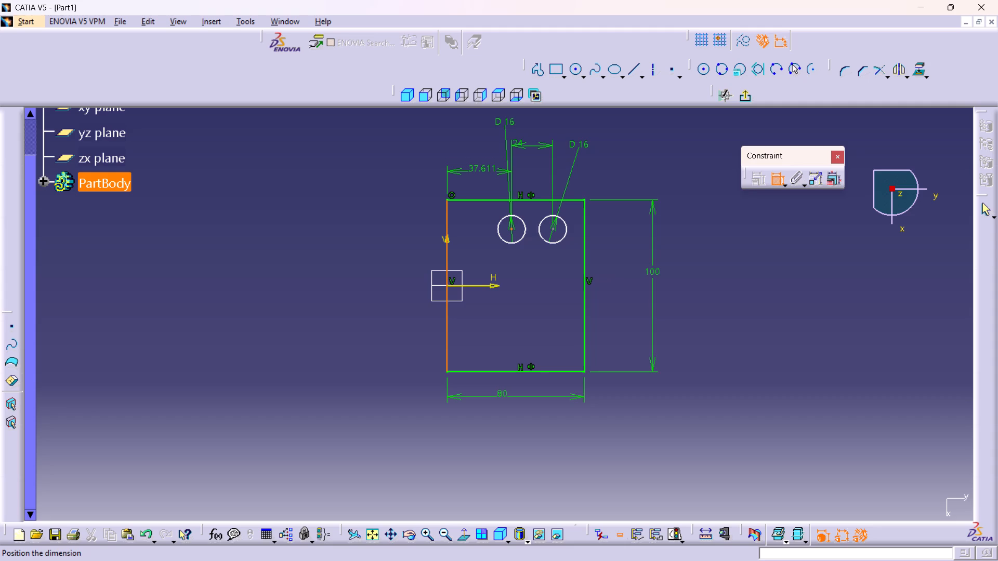
{"action": "left_click", "coordinate": [475, 164]}
{"action": "double_click", "coordinate": [478, 158]}
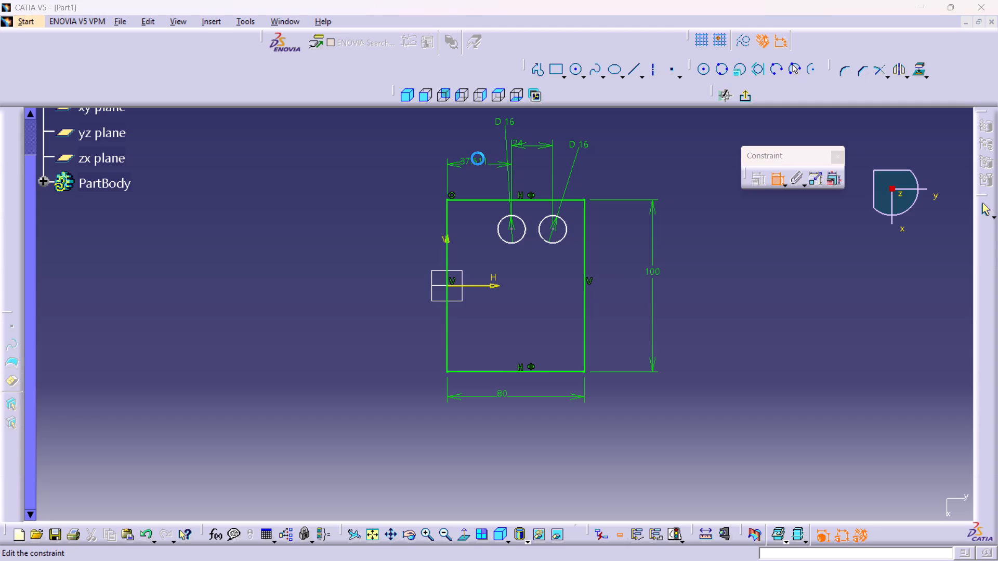
{"action": "type", "text": "26"}
{"action": "key", "text": "Return"}
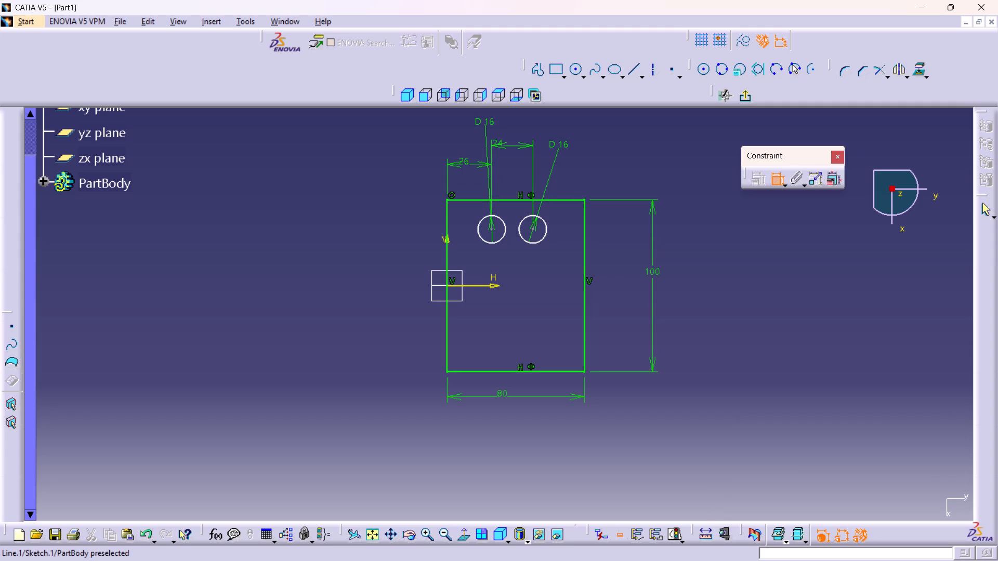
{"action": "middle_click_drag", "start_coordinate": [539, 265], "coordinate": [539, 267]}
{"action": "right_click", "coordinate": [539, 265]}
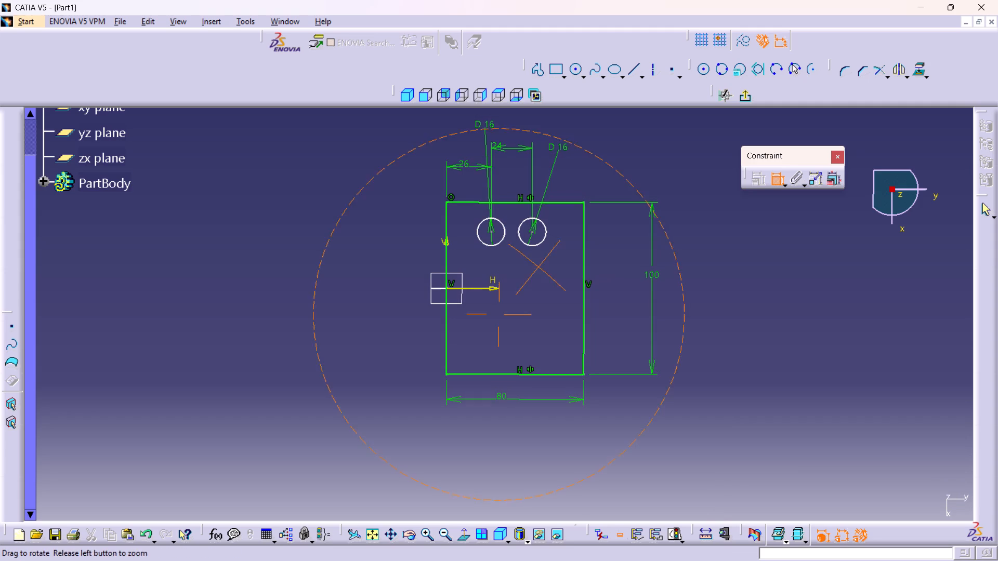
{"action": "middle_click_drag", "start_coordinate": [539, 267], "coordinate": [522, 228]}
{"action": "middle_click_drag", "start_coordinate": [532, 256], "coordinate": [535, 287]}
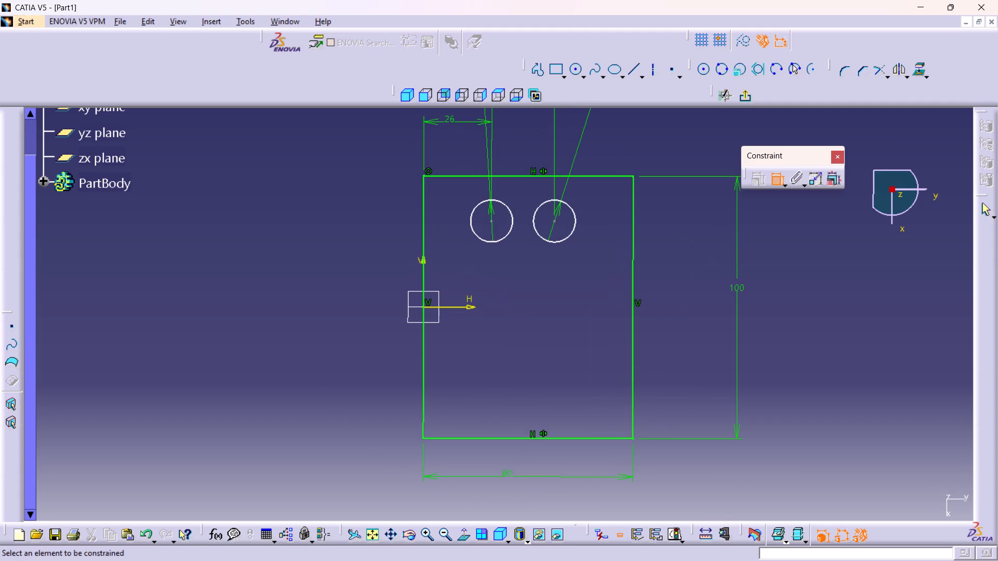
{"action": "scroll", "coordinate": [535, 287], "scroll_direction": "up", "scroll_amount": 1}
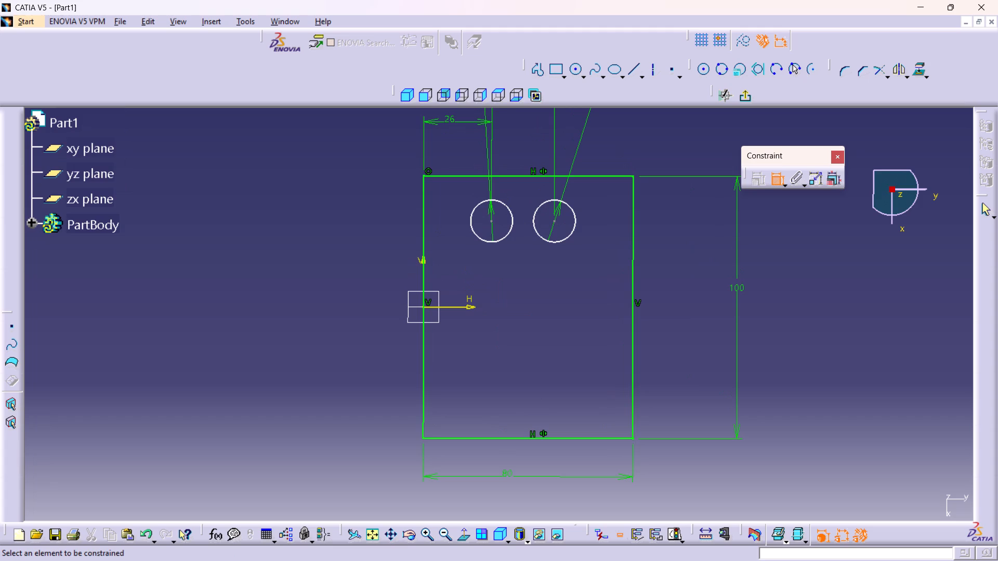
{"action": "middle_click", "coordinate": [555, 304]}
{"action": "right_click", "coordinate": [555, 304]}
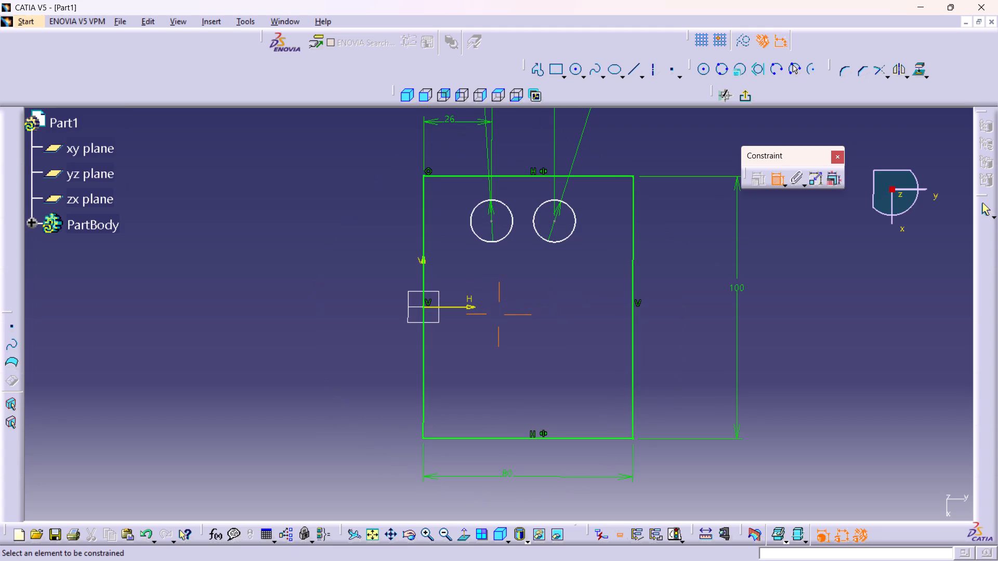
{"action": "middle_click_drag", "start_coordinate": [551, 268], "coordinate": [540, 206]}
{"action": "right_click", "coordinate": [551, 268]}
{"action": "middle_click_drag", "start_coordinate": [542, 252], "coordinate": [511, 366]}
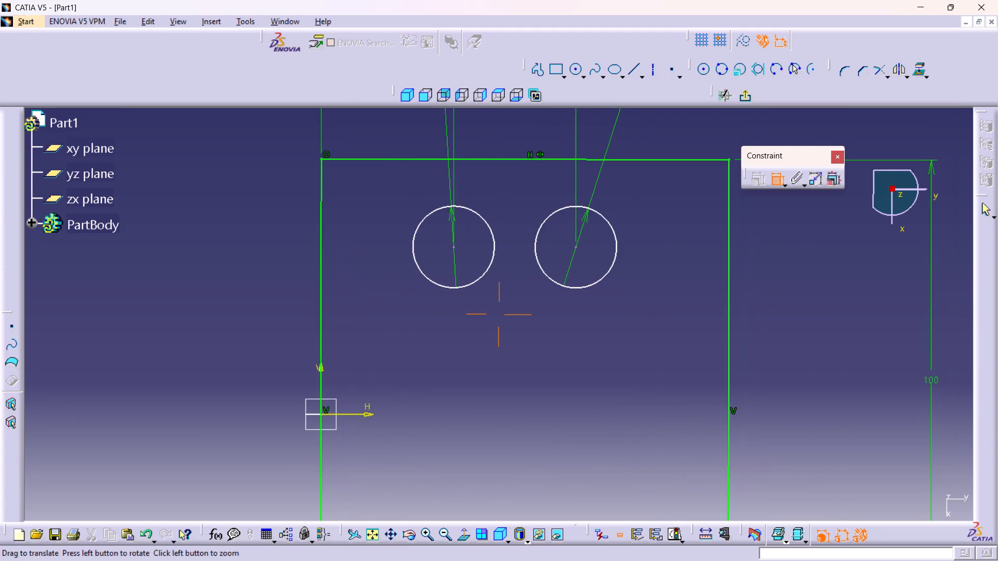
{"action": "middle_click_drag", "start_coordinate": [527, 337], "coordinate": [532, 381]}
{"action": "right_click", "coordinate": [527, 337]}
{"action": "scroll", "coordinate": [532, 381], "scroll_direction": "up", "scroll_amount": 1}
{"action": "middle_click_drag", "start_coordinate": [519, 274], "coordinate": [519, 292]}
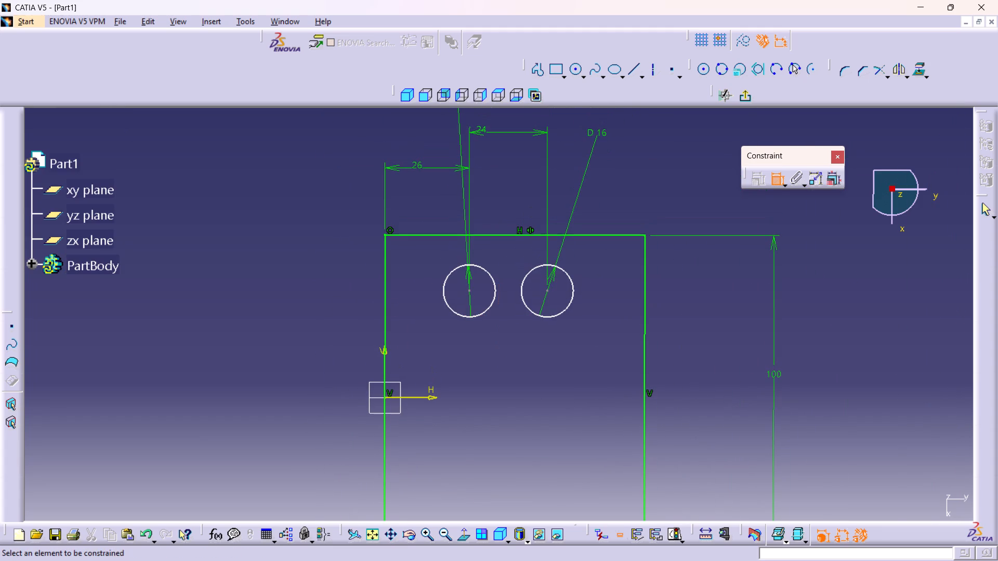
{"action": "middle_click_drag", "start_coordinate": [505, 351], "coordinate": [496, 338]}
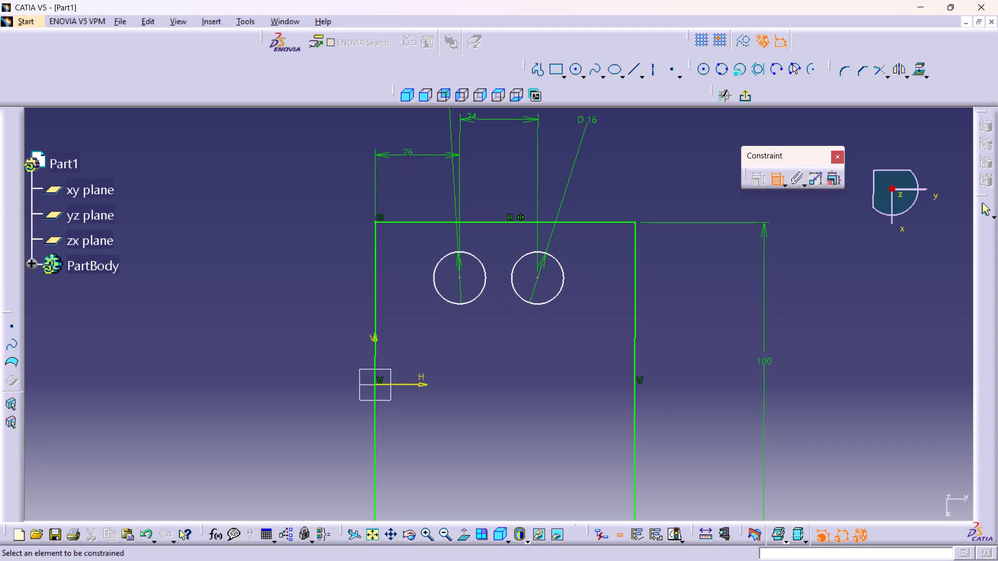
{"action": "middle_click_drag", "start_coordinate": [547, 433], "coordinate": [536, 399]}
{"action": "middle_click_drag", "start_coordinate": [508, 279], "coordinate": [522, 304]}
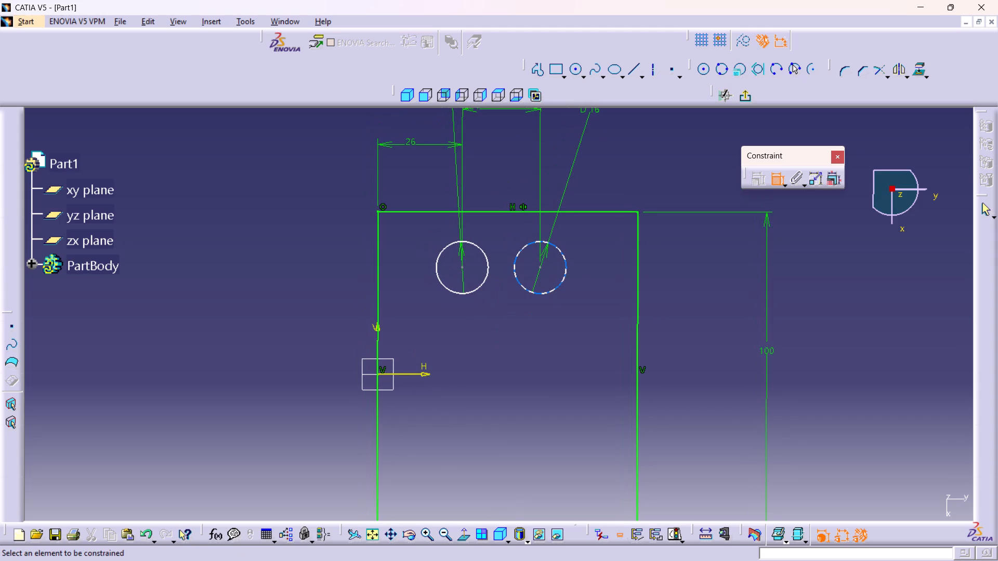
Sketch a horizontal line about 25 mm long between the circles and the rectangle's top edge, starting above the left circle's centre.
{"action": "left_click", "coordinate": [773, 181]}
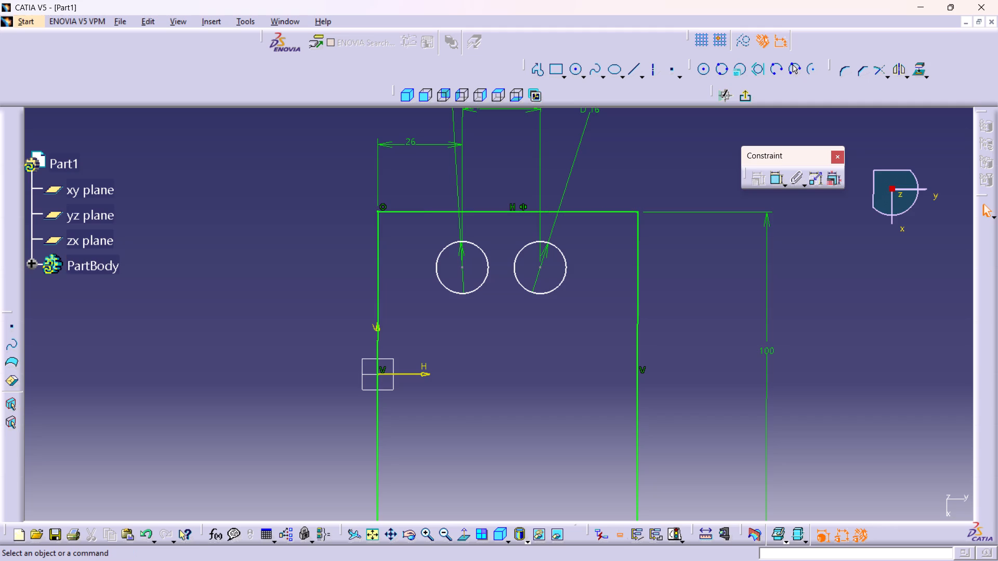
{"action": "middle_click_drag", "start_coordinate": [570, 307], "coordinate": [572, 372]}
{"action": "right_click", "coordinate": [569, 307]}
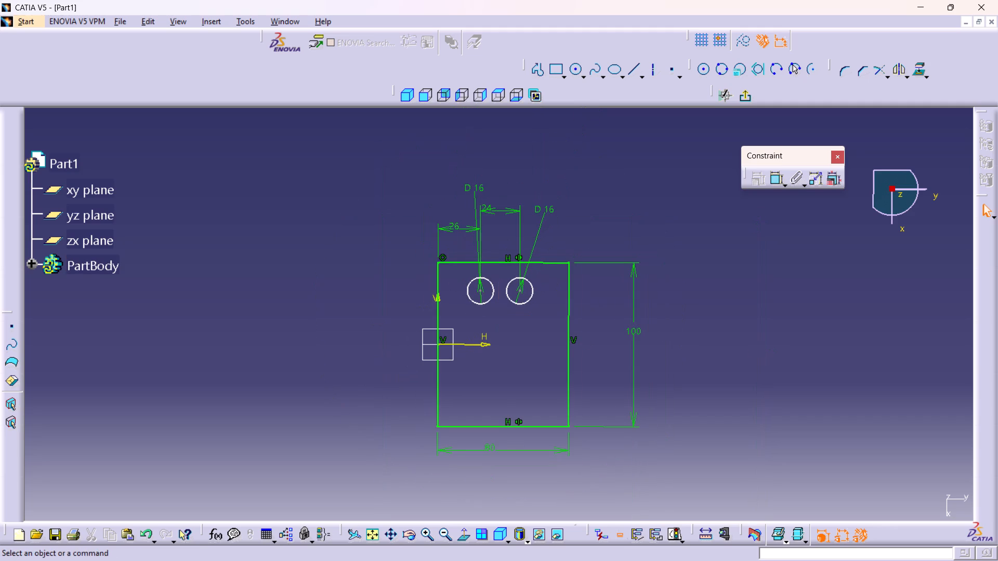
{"action": "middle_click_drag", "start_coordinate": [546, 355], "coordinate": [534, 322]}
{"action": "right_click", "coordinate": [546, 355]}
{"action": "middle_click_drag", "start_coordinate": [526, 347], "coordinate": [498, 369]}
{"action": "right_click", "coordinate": [504, 375]}
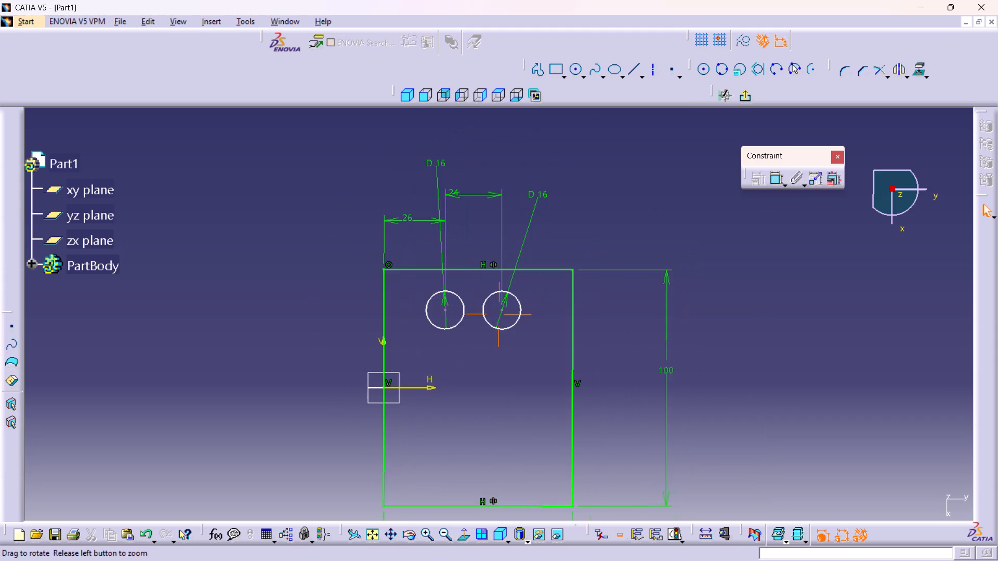
{"action": "middle_click_drag", "start_coordinate": [498, 369], "coordinate": [485, 345]}
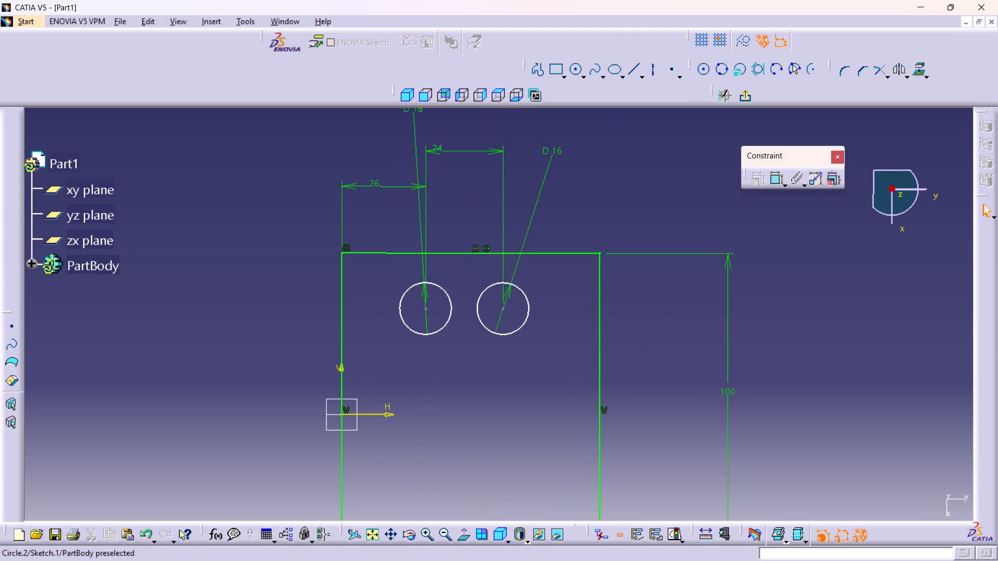
{"action": "left_click", "coordinate": [535, 71]}
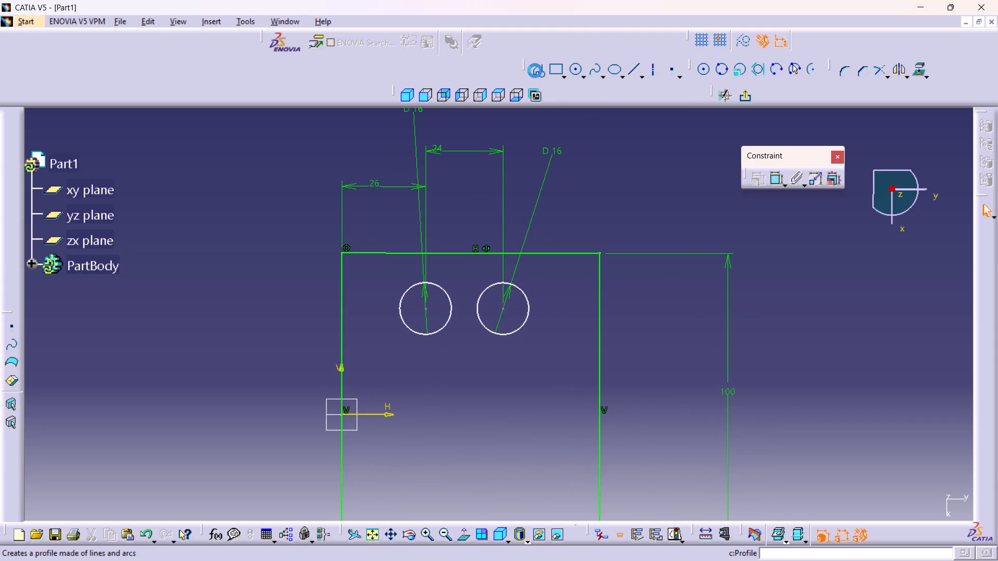
{"action": "left_click", "coordinate": [424, 271]}
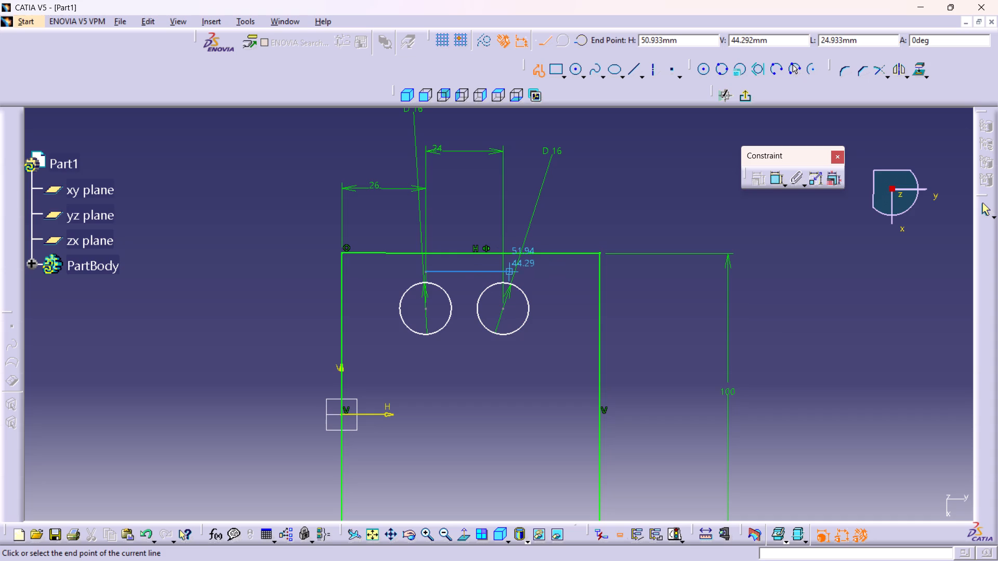
{"action": "left_click", "coordinate": [505, 272]}
{"action": "left_click", "coordinate": [983, 208]}
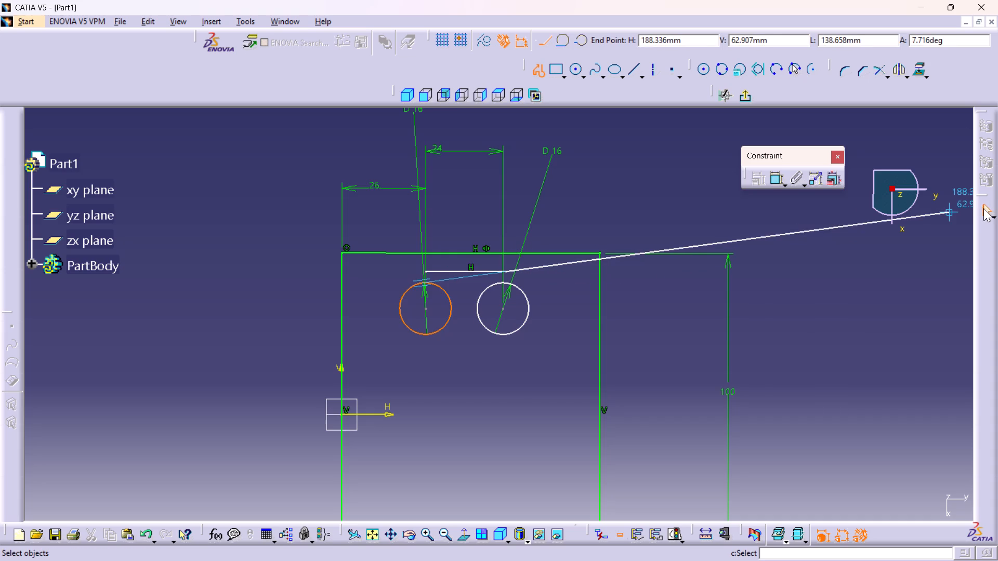
Sketch a second horizontal line about 25 mm long just below the two circles, spanning the same width as the upper line.
{"action": "double_click", "coordinate": [535, 70]}
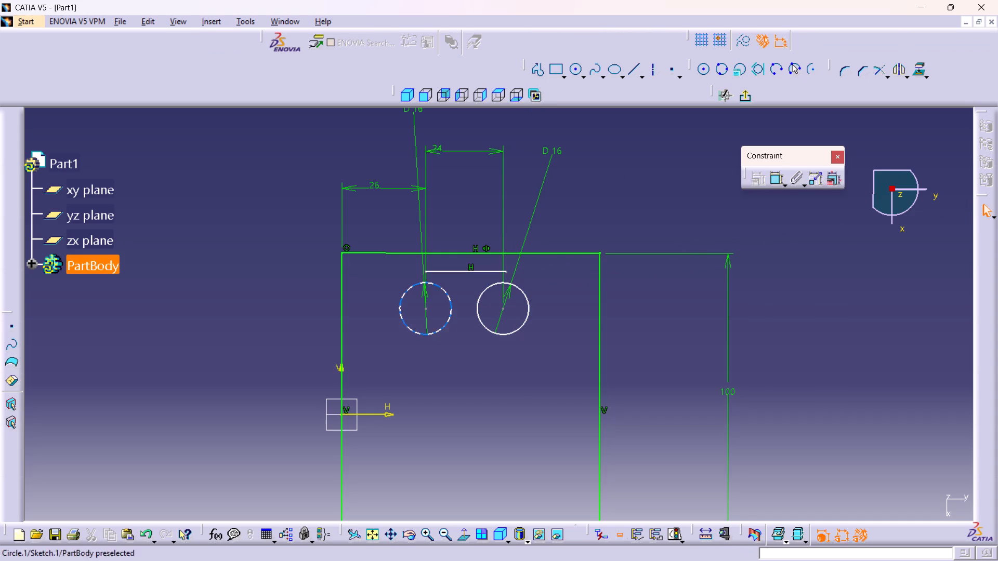
{"action": "left_click", "coordinate": [542, 74]}
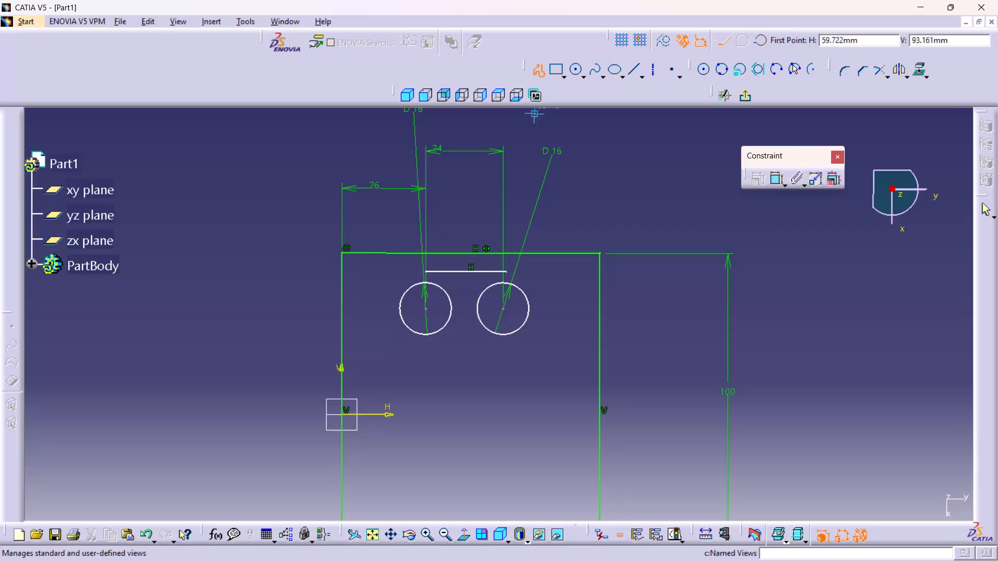
{"action": "left_click", "coordinate": [424, 346]}
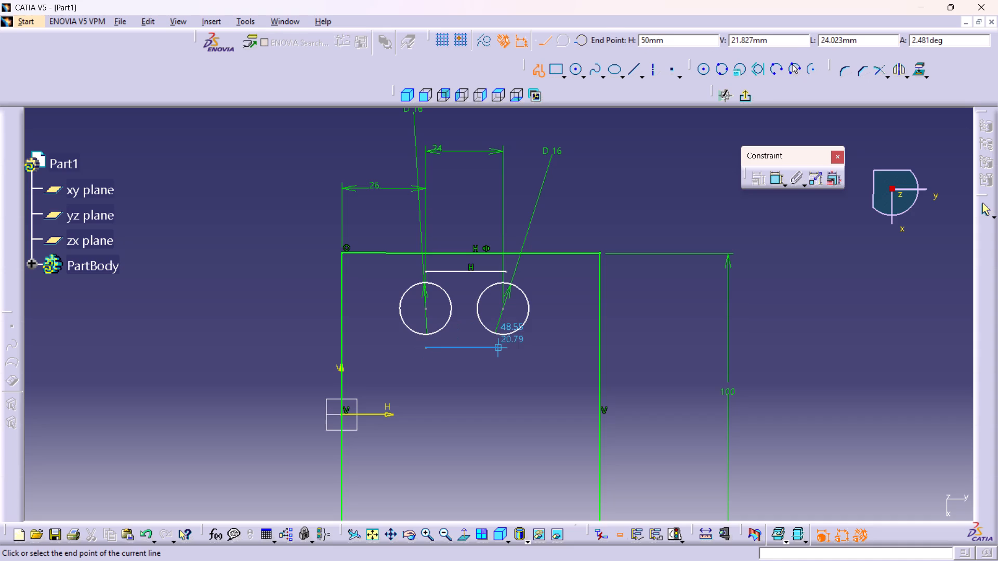
{"action": "left_click", "coordinate": [507, 348]}
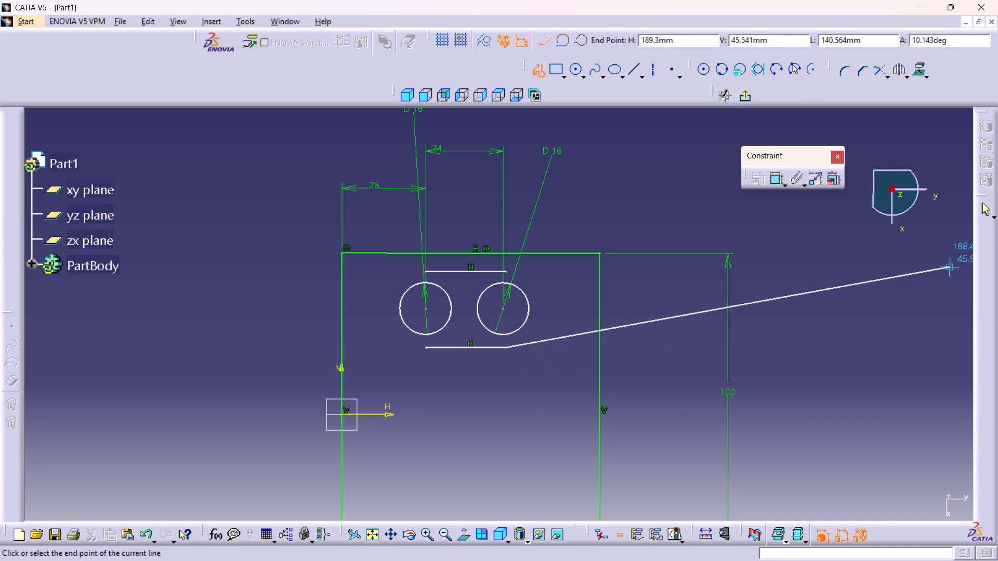
{"action": "left_click", "coordinate": [984, 207]}
{"action": "left_click", "coordinate": [454, 425]}
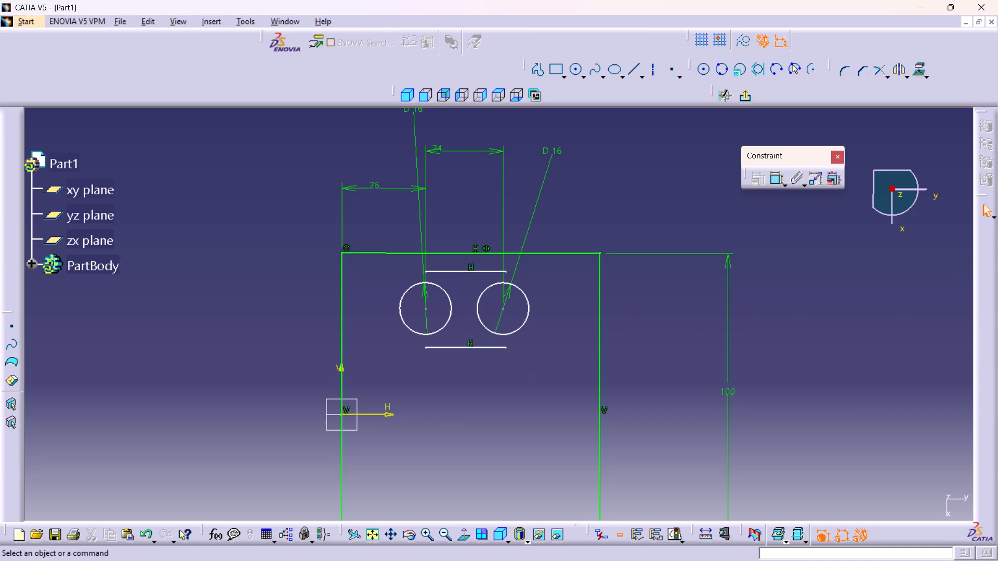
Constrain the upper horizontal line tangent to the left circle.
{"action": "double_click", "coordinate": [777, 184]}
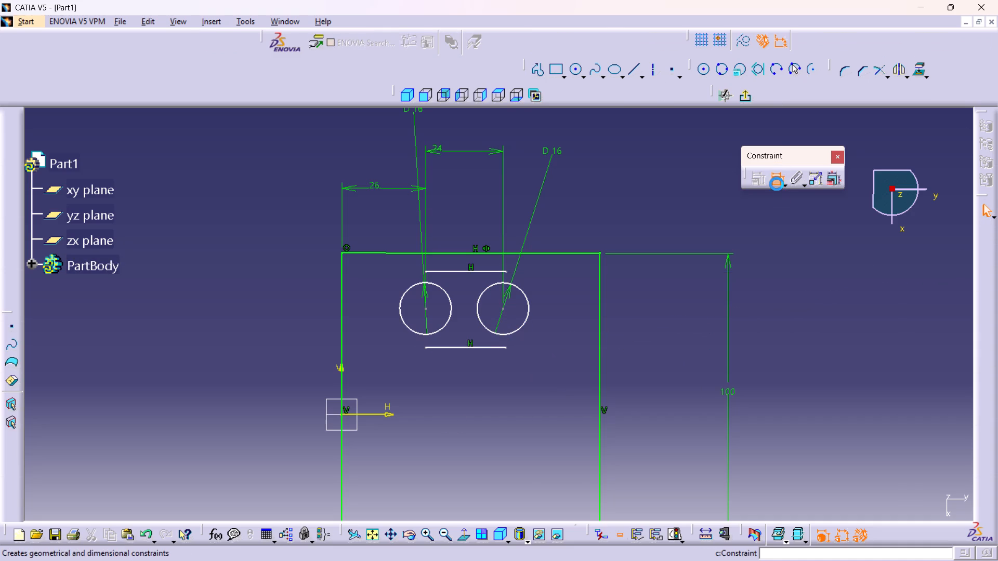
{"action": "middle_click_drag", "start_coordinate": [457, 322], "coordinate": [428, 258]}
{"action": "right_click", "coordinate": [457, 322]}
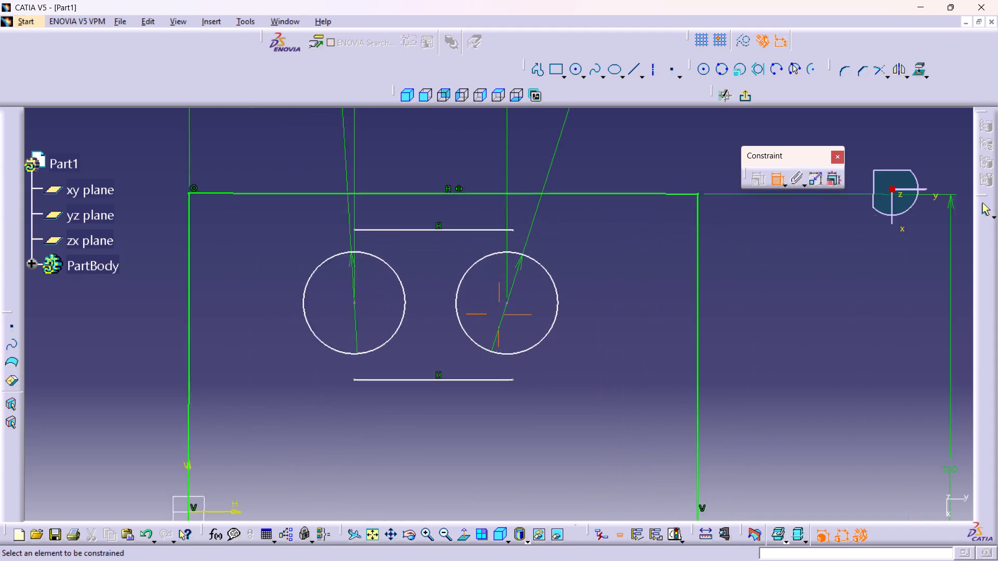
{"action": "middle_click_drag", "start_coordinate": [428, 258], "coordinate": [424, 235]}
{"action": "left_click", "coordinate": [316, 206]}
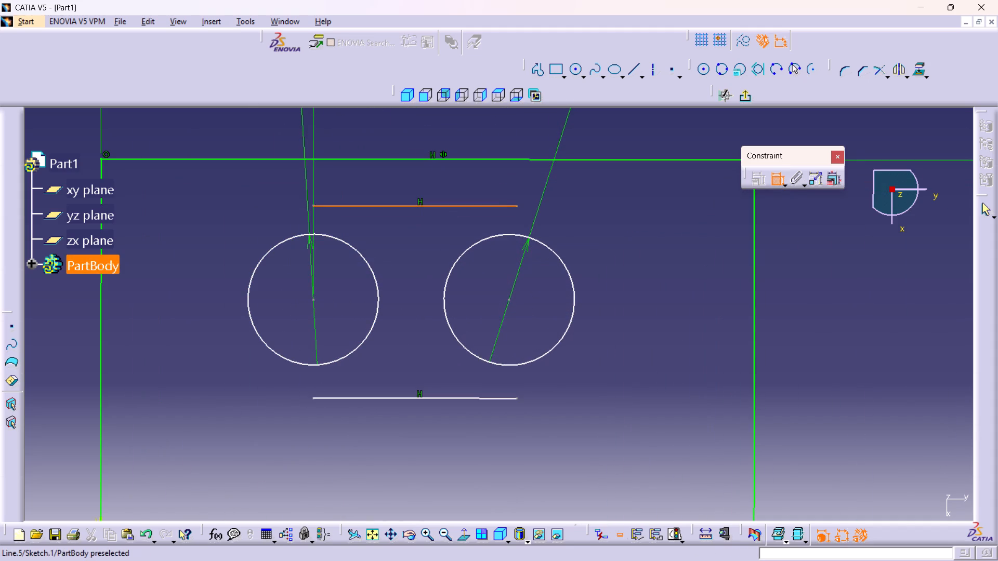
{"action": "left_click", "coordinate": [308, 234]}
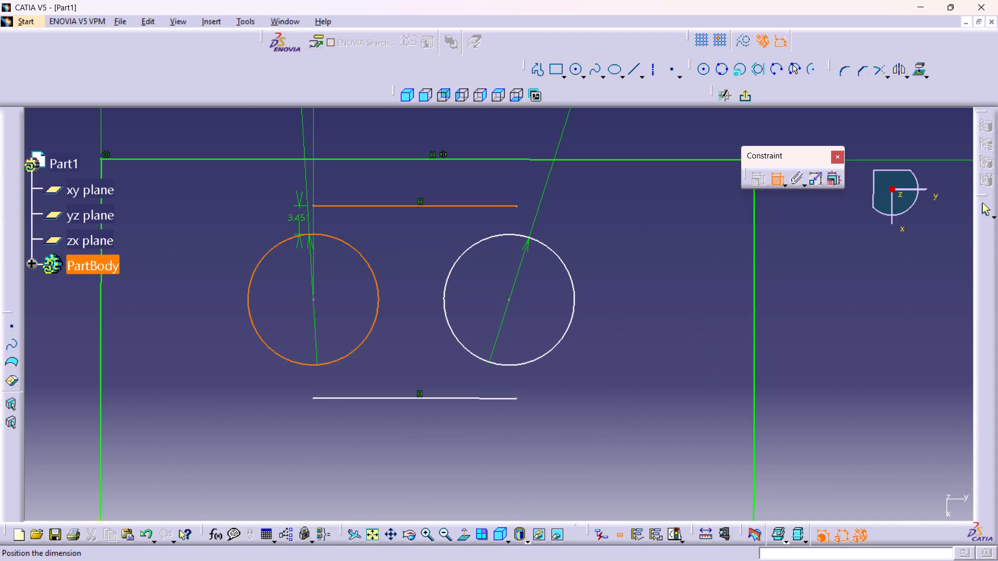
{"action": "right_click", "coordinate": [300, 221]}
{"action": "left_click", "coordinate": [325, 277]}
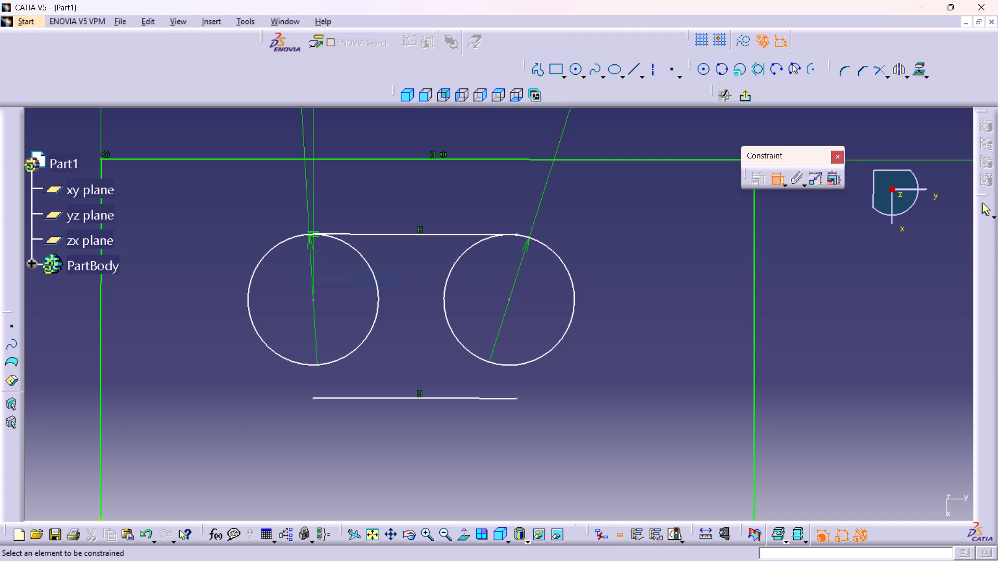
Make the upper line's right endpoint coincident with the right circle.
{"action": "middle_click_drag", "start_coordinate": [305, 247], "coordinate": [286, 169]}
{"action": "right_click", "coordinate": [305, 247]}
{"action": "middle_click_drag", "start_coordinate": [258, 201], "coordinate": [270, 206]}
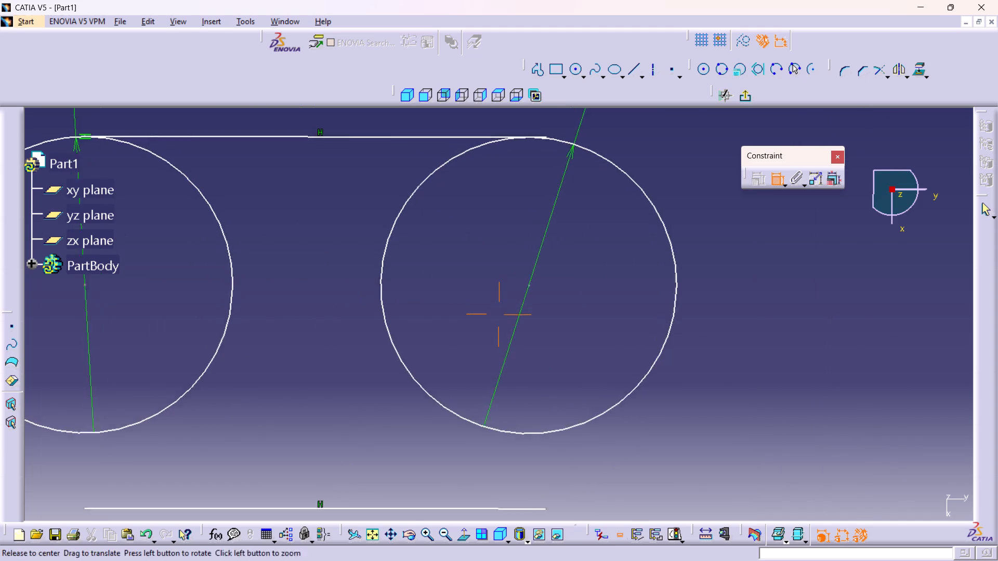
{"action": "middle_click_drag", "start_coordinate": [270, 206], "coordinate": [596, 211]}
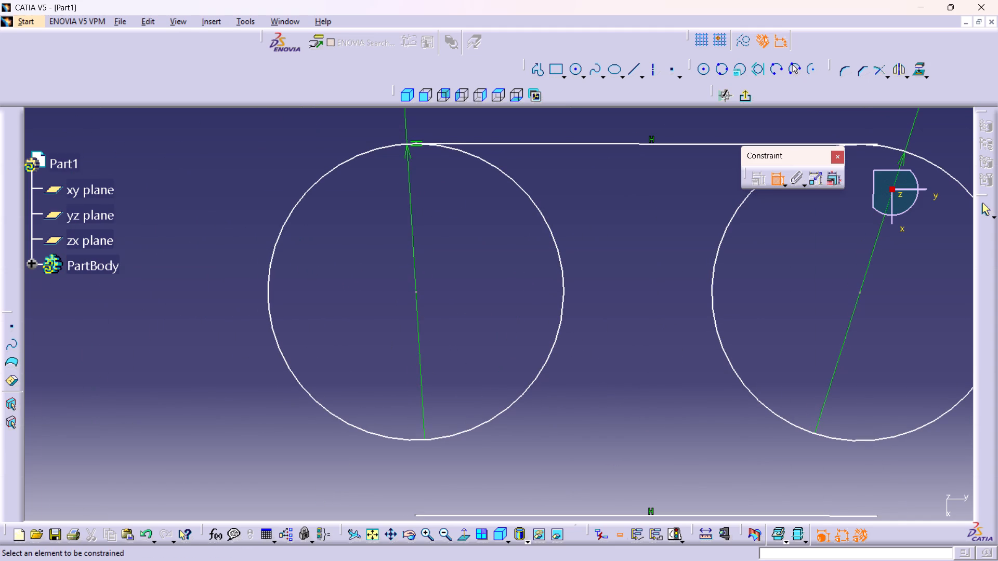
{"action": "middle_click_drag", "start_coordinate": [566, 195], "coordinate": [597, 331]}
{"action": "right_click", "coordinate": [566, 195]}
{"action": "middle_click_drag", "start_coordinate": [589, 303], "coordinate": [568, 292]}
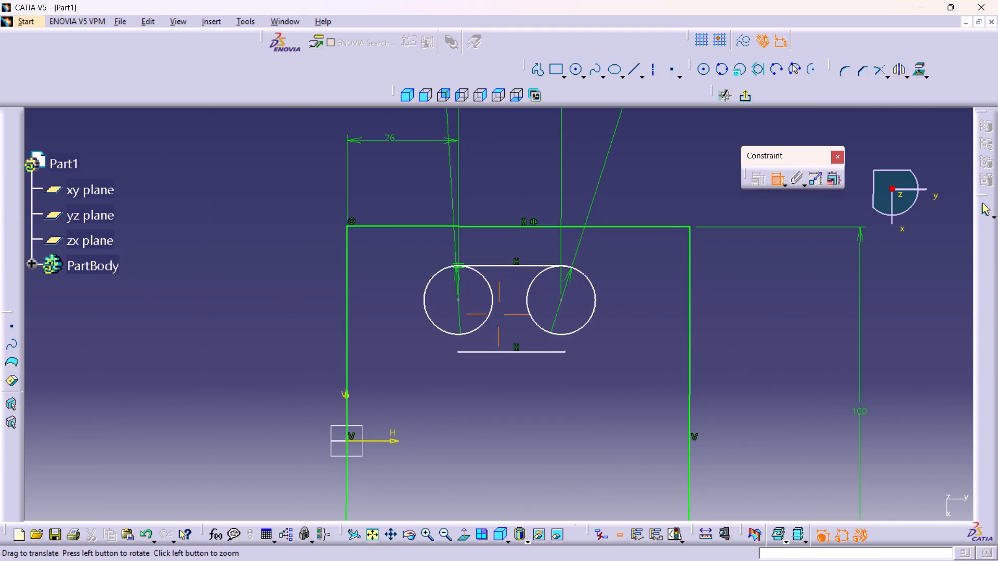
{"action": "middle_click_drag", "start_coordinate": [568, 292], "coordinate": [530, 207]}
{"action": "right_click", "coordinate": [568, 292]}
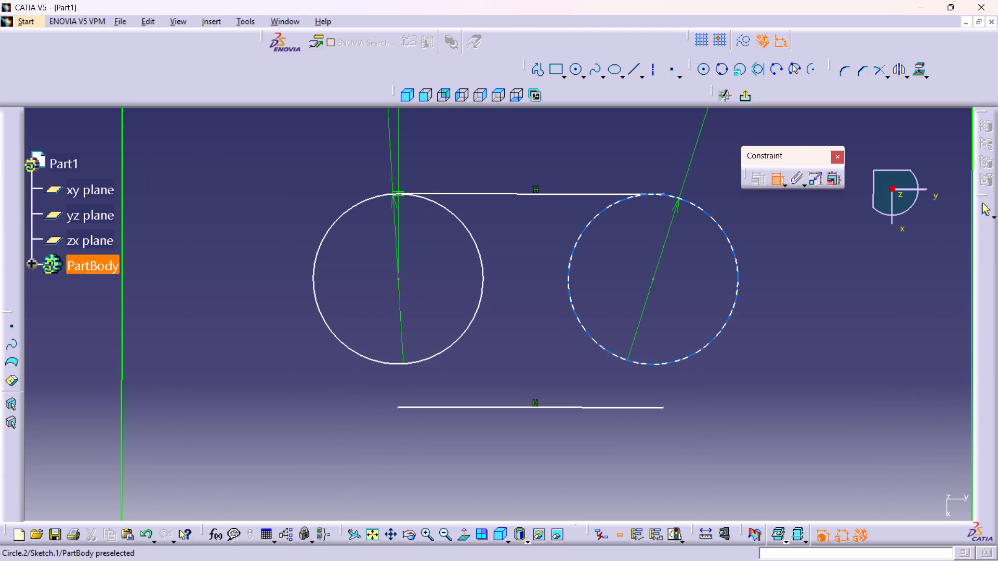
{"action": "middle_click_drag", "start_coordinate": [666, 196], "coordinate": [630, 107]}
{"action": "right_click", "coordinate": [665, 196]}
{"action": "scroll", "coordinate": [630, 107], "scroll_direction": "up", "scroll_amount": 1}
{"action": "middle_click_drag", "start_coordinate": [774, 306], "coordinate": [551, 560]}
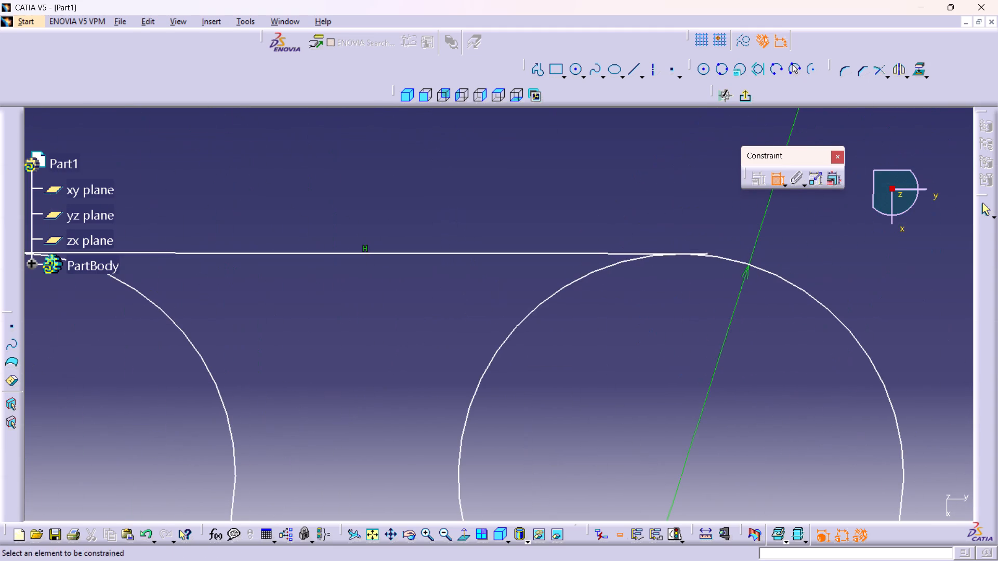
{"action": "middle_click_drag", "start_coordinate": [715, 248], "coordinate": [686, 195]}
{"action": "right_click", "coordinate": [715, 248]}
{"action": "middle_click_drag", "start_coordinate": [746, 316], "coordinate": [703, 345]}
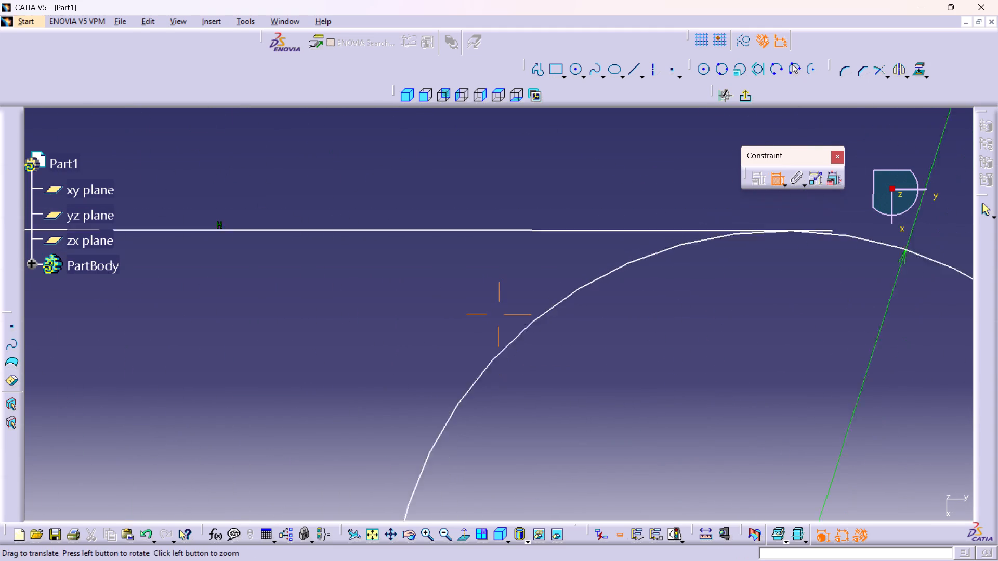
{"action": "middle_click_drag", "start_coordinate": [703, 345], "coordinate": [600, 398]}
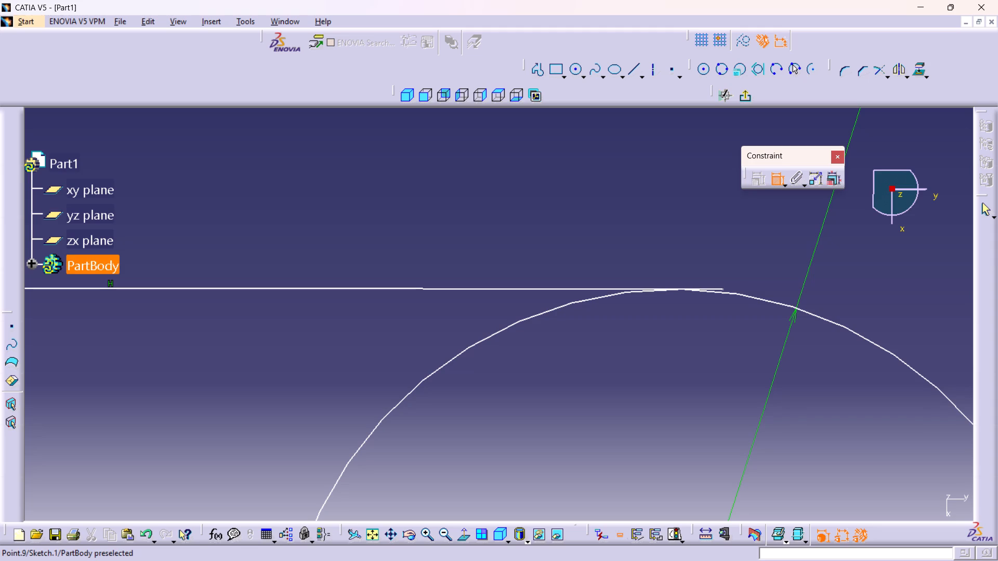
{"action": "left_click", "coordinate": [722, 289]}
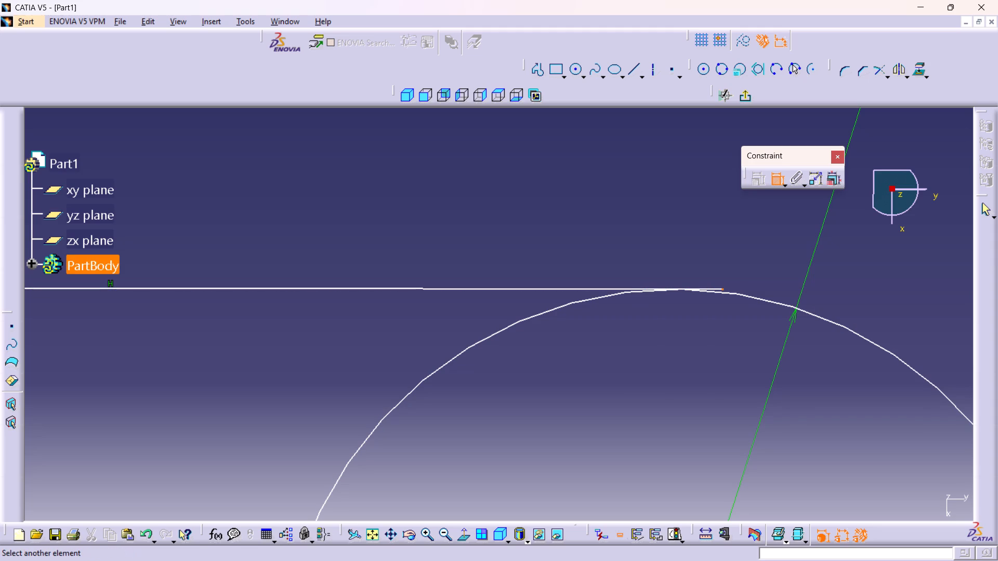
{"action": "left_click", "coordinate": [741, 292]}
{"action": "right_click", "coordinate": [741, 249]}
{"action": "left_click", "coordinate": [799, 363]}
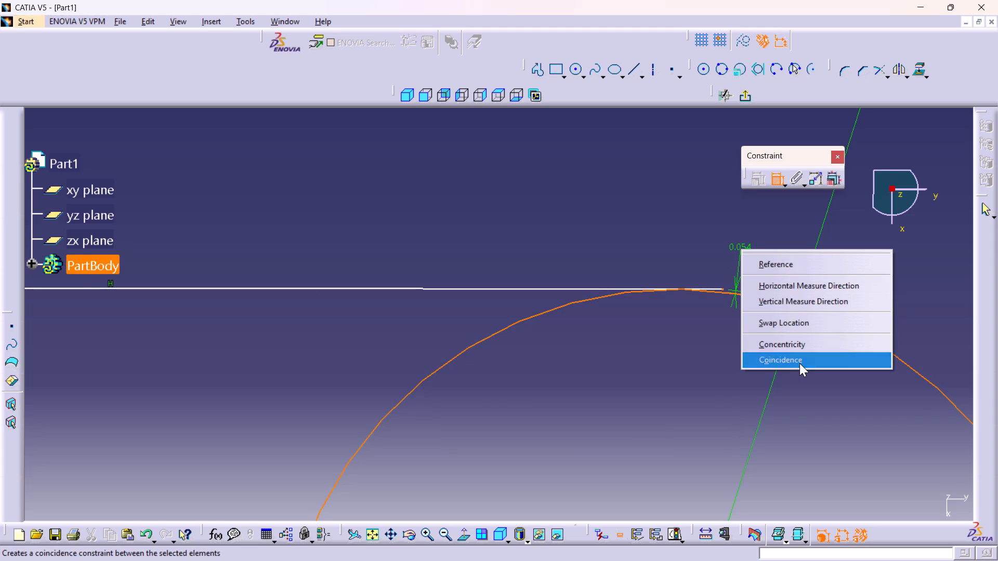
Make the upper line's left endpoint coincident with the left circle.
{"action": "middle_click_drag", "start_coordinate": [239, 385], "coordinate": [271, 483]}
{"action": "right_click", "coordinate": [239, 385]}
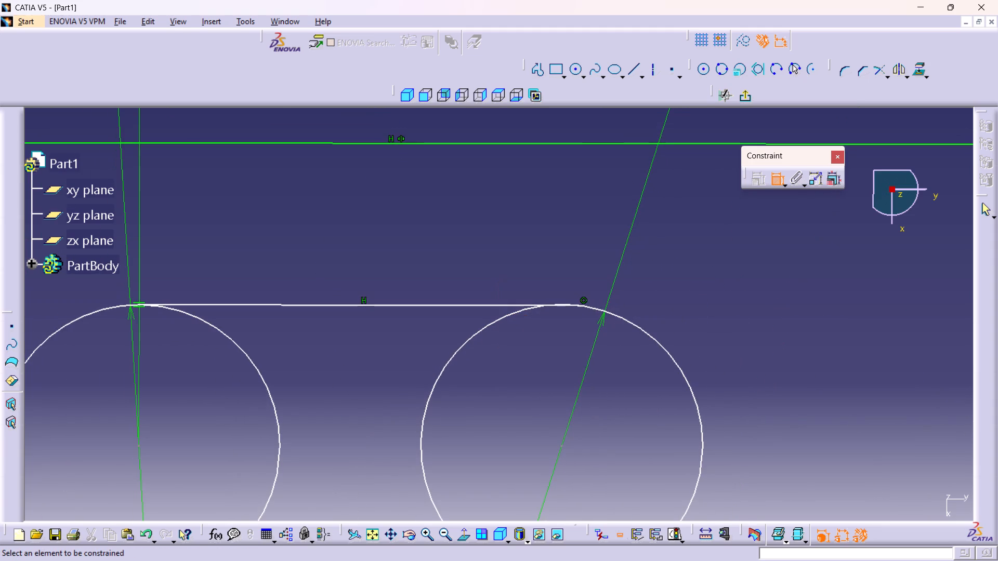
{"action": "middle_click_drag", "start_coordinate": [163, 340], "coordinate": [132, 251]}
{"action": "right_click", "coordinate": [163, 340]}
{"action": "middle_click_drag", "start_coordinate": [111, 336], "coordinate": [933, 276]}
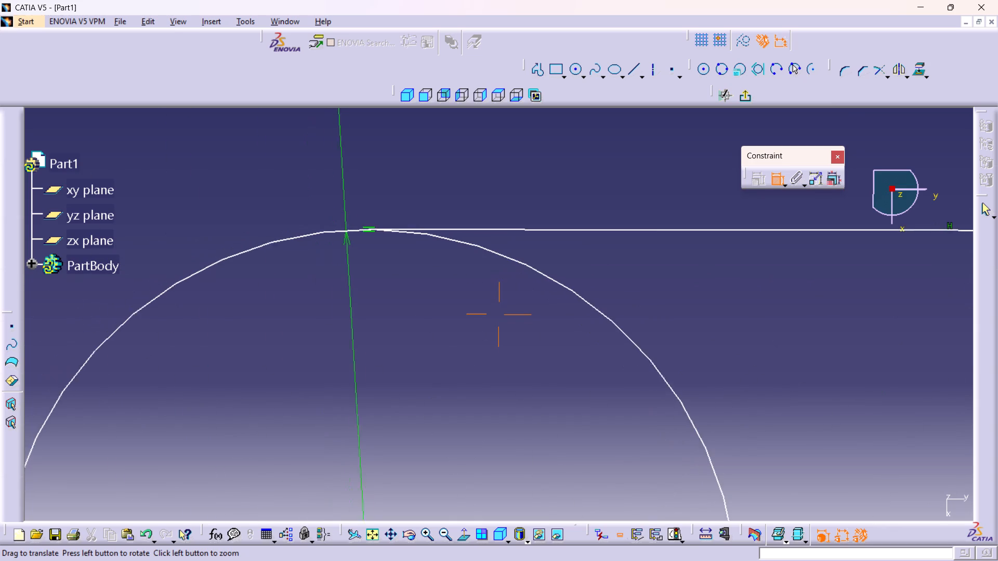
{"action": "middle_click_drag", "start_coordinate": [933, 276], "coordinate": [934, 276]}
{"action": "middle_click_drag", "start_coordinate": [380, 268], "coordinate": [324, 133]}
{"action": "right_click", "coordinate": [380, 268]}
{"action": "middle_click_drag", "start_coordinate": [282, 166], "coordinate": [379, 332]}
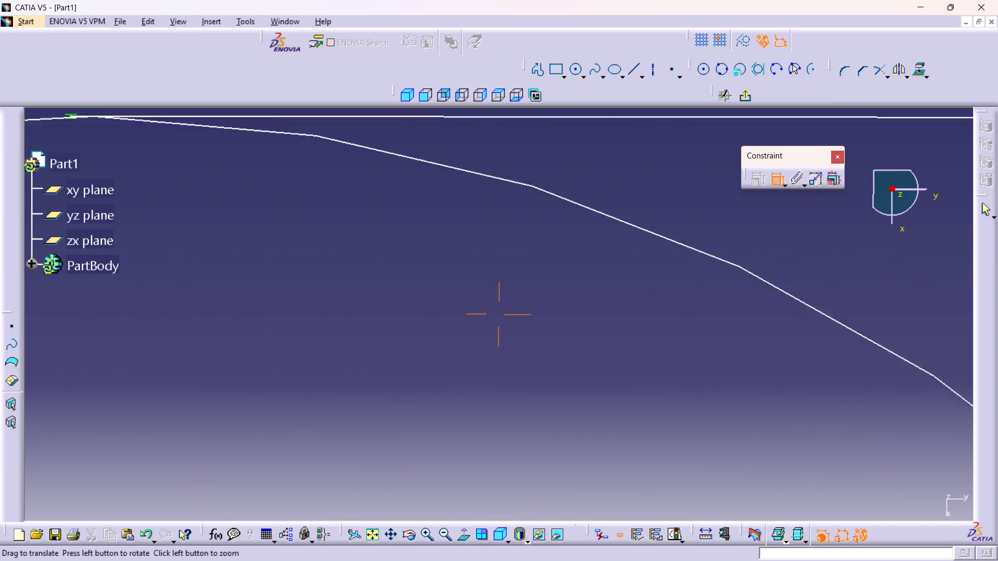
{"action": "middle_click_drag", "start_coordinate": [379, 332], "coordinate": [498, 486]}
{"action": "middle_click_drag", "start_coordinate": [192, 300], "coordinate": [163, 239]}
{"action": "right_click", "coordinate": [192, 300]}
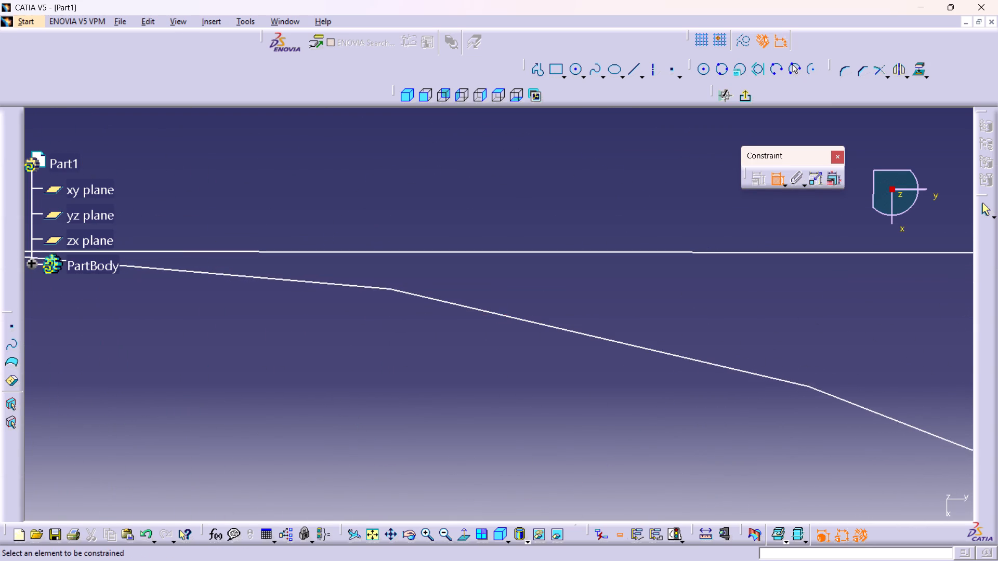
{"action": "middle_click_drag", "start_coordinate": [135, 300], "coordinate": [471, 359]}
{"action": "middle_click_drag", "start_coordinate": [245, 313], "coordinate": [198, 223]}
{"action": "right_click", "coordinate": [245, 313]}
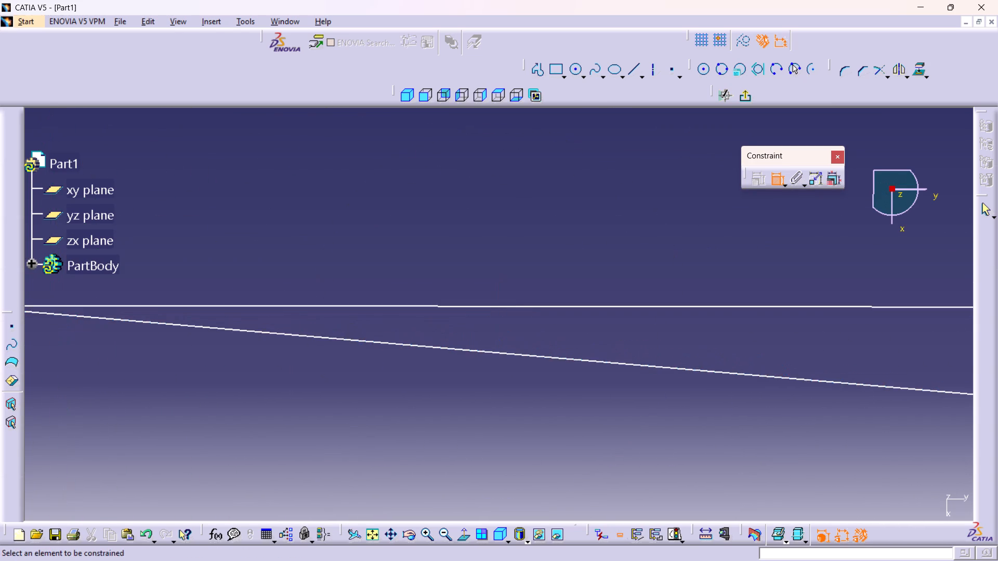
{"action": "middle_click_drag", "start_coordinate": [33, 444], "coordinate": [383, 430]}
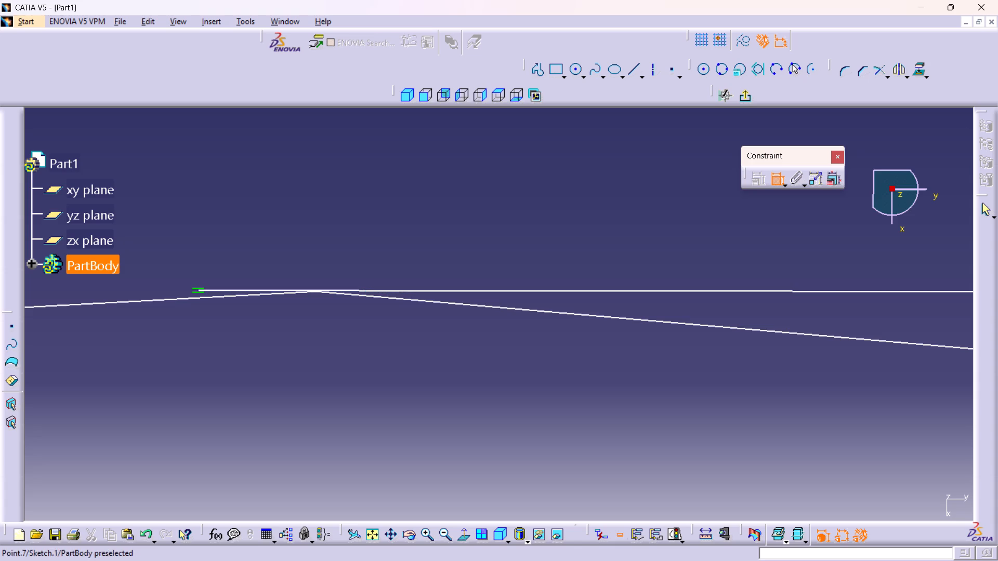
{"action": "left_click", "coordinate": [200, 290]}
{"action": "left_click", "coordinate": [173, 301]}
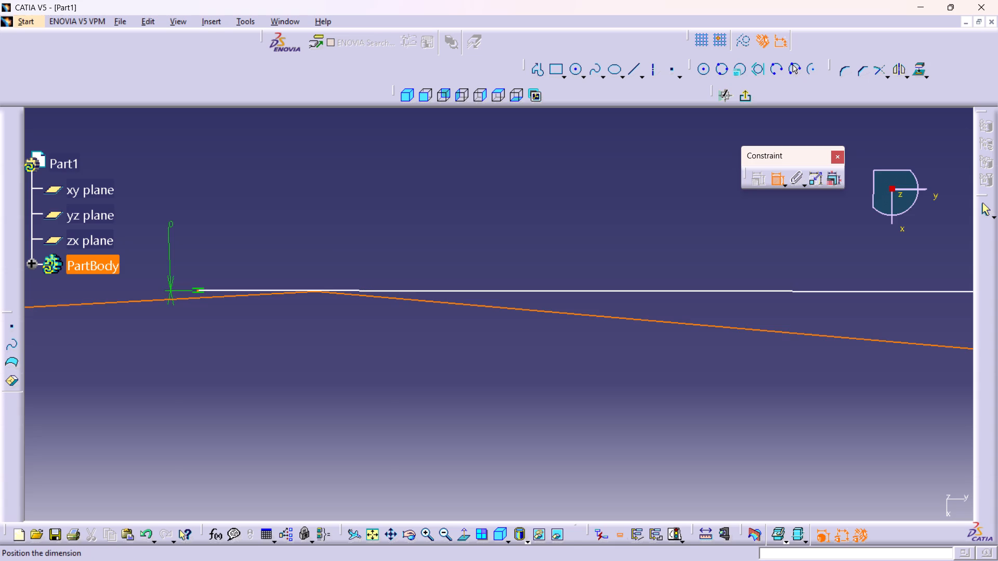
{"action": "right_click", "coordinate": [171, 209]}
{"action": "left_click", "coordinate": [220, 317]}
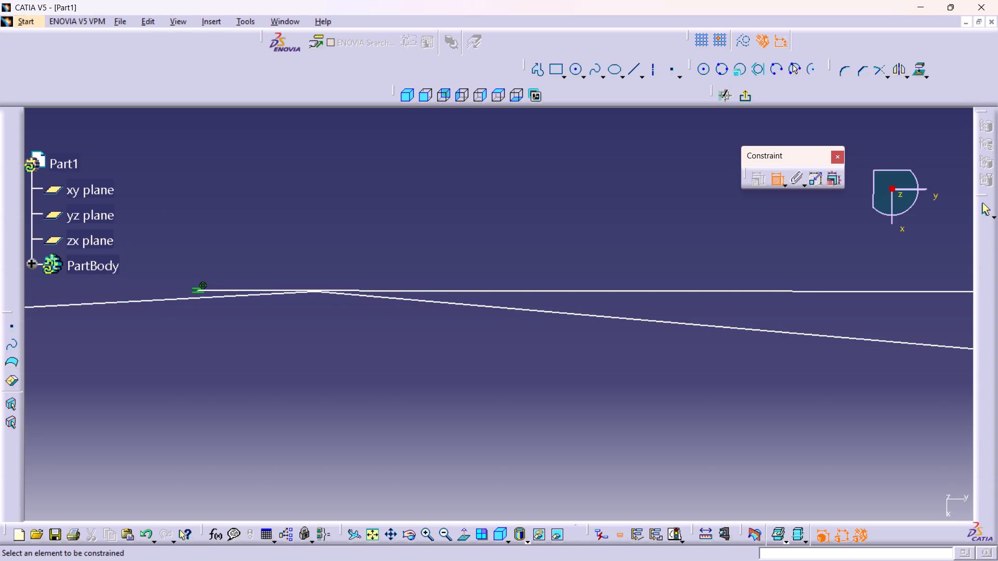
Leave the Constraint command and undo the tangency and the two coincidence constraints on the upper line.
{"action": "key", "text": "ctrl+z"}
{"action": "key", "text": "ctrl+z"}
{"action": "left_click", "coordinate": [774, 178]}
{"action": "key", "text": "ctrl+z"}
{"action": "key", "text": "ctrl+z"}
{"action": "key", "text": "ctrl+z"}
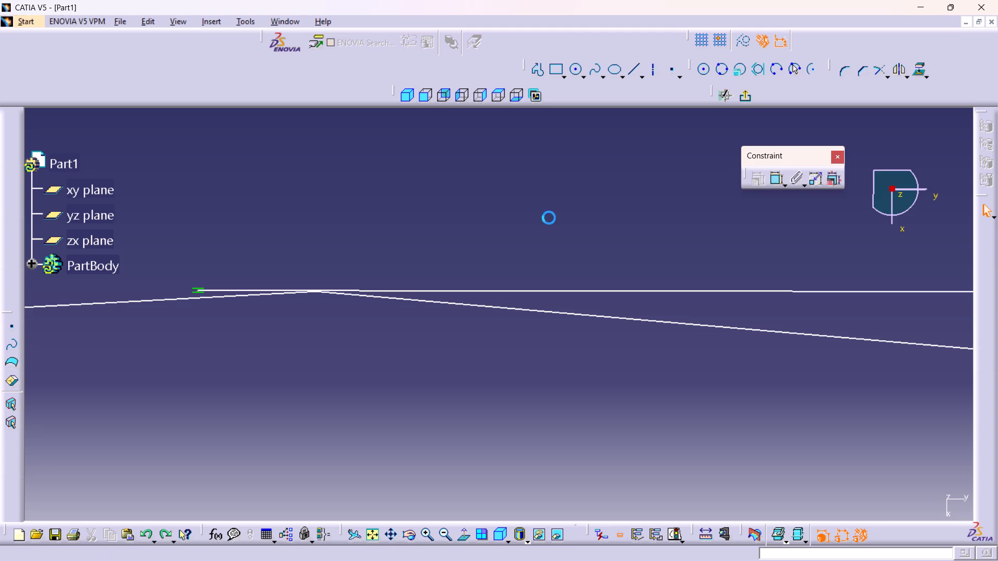
Constrain the upper line's left endpoint to be coincident with the left circle, moving the line down onto the circle's top.
{"action": "middle_click", "coordinate": [549, 218], "text": "ctrl"}
{"action": "right_click", "coordinate": [549, 218]}
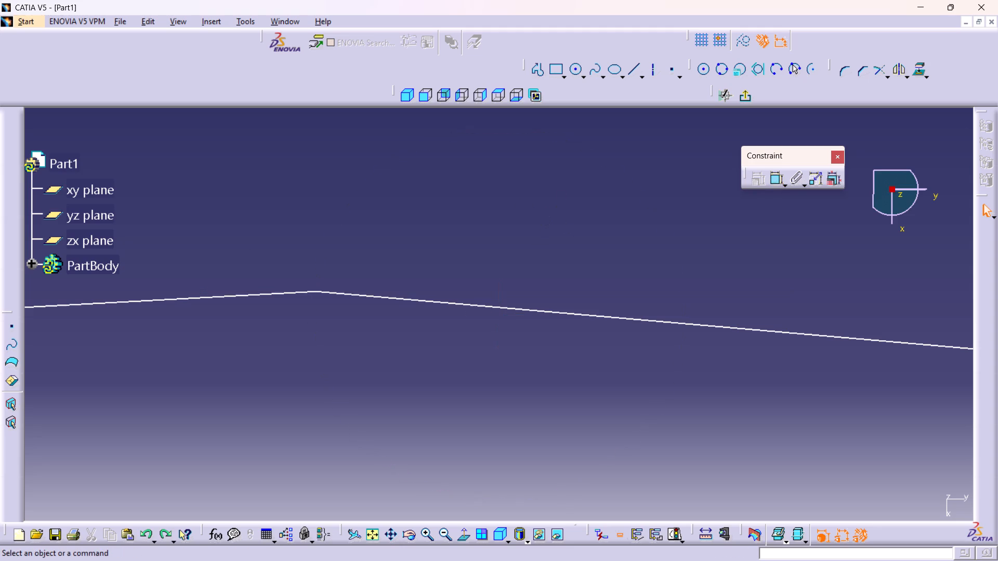
{"action": "middle_click_drag", "start_coordinate": [549, 218], "coordinate": [629, 552]}
{"action": "right_click", "coordinate": [549, 218]}
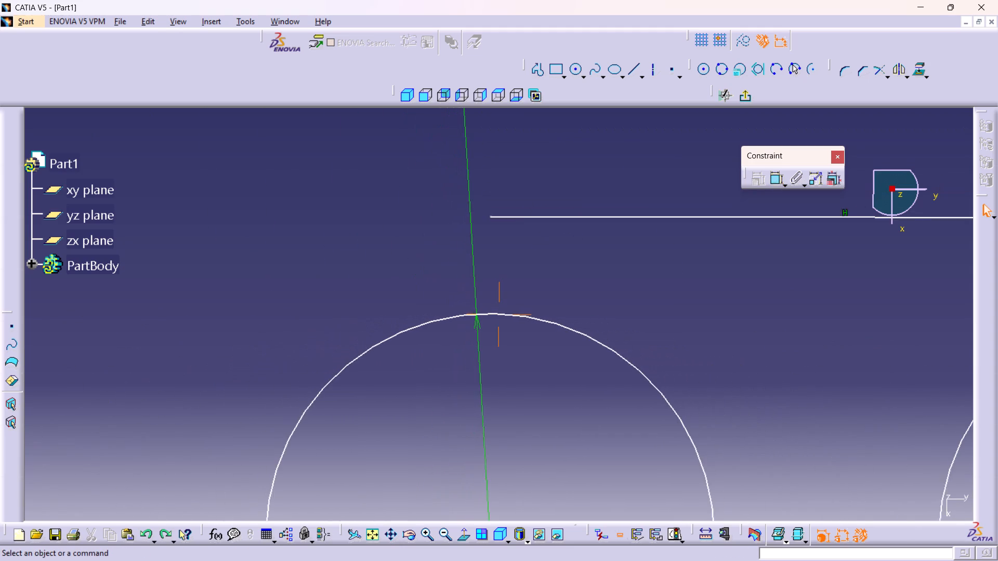
{"action": "middle_click_drag", "start_coordinate": [629, 552], "coordinate": [629, 553]}
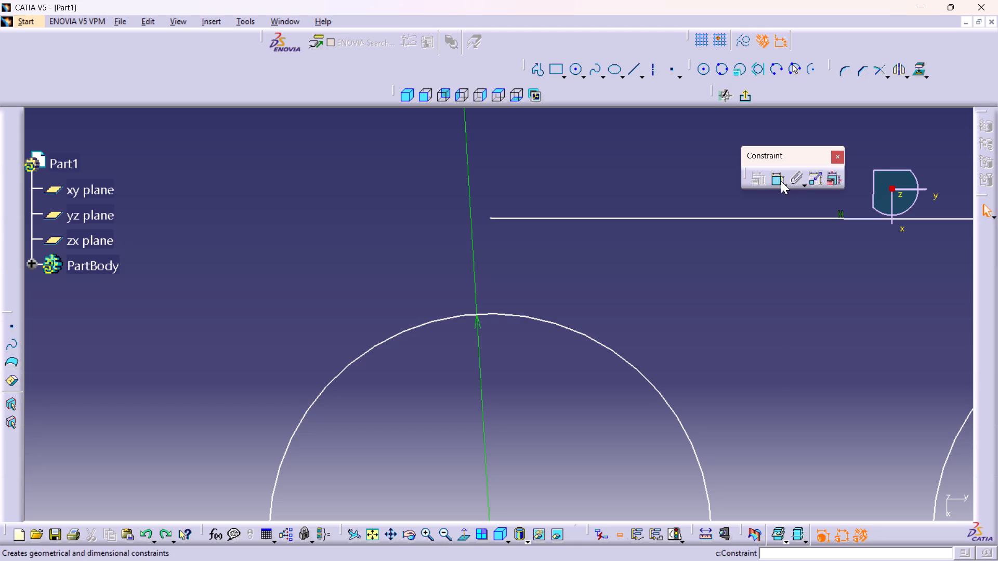
{"action": "double_click", "coordinate": [777, 179]}
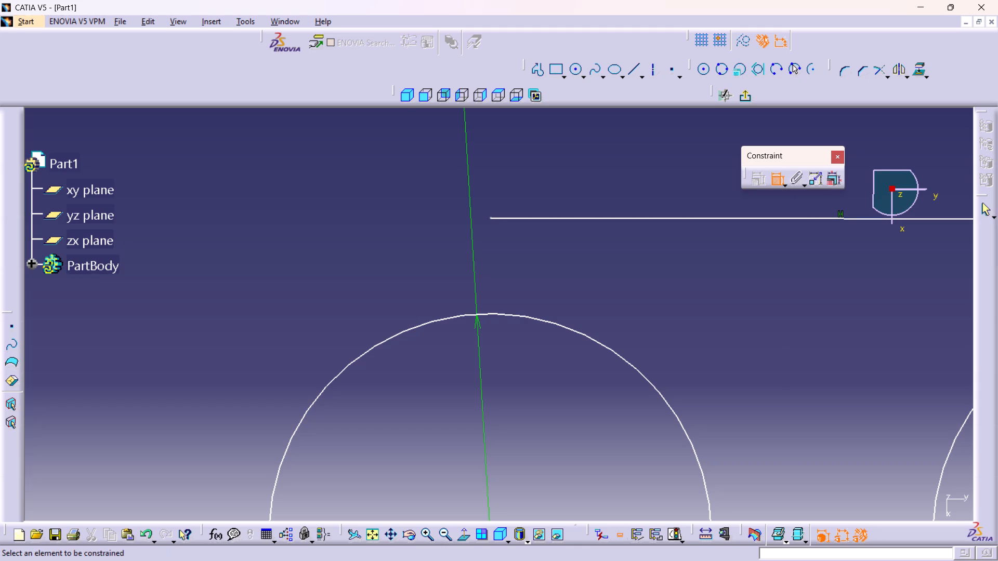
{"action": "left_click", "coordinate": [492, 216]}
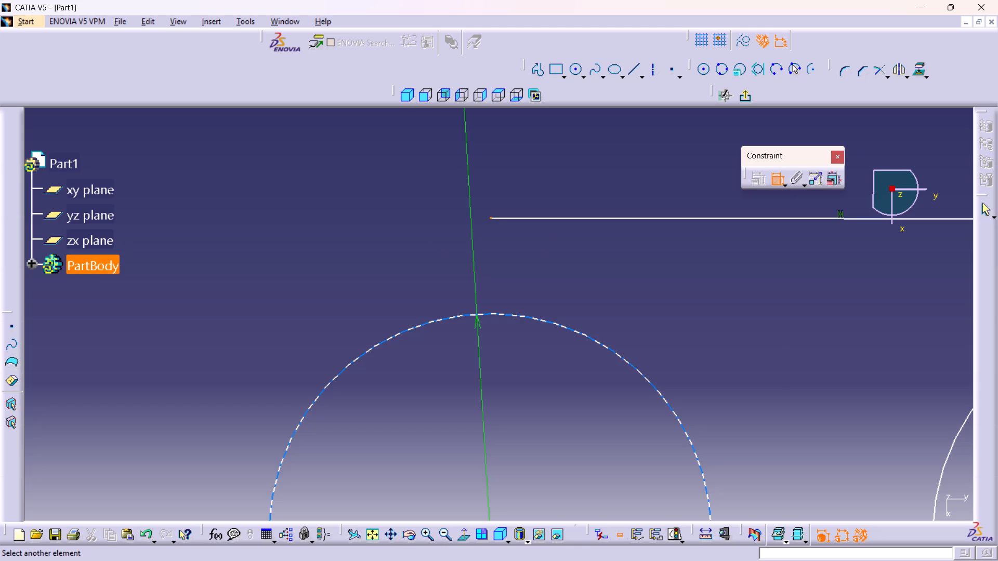
{"action": "left_click", "coordinate": [498, 314]}
{"action": "right_click", "coordinate": [466, 249]}
{"action": "left_click", "coordinate": [510, 360]}
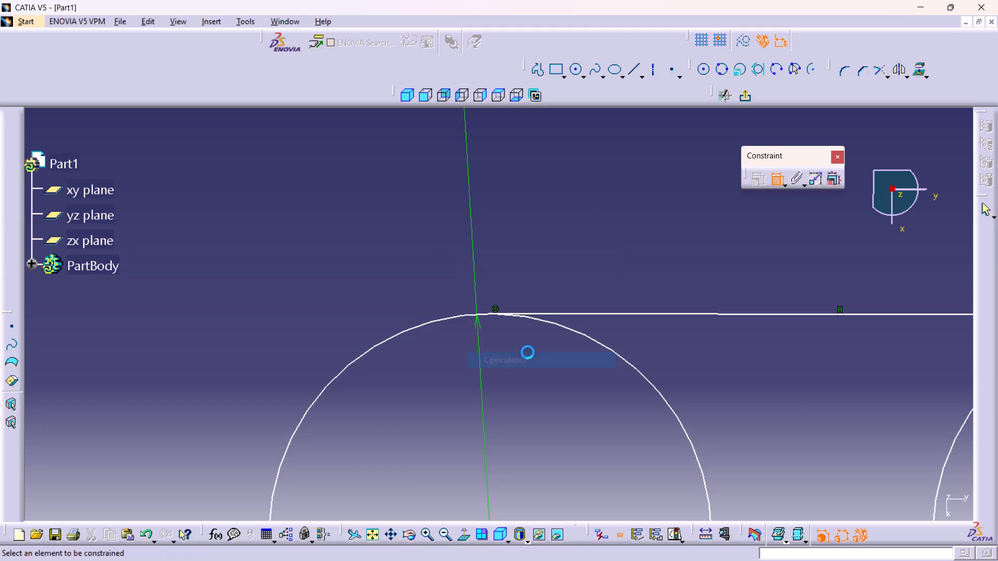
Constrain the upper line's right endpoint to be coincident with the right circle.
{"action": "middle_click_drag", "start_coordinate": [697, 324], "coordinate": [15, 403]}
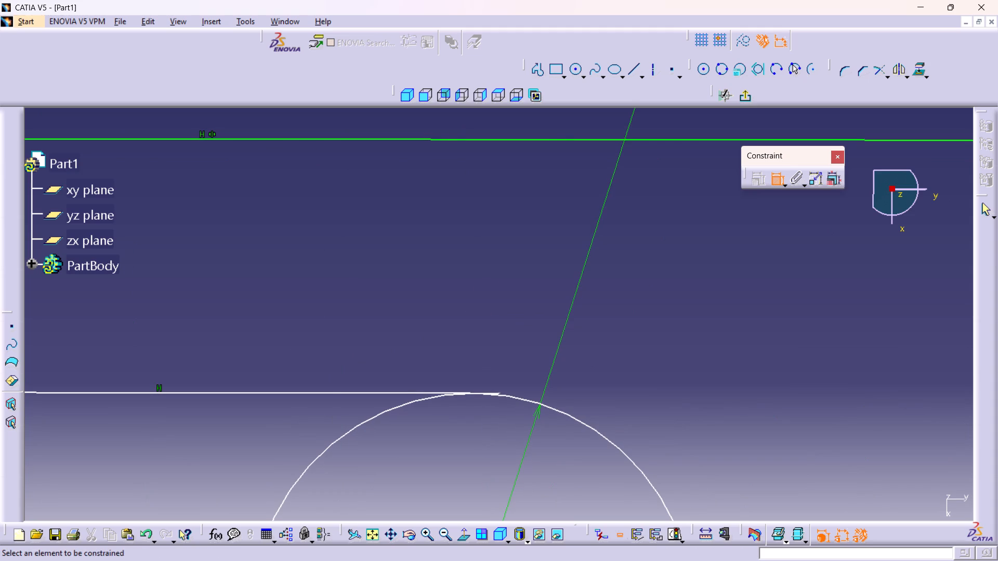
{"action": "middle_click_drag", "start_coordinate": [470, 374], "coordinate": [441, 232]}
{"action": "right_click", "coordinate": [470, 376]}
{"action": "middle_click_drag", "start_coordinate": [469, 384], "coordinate": [459, 60]}
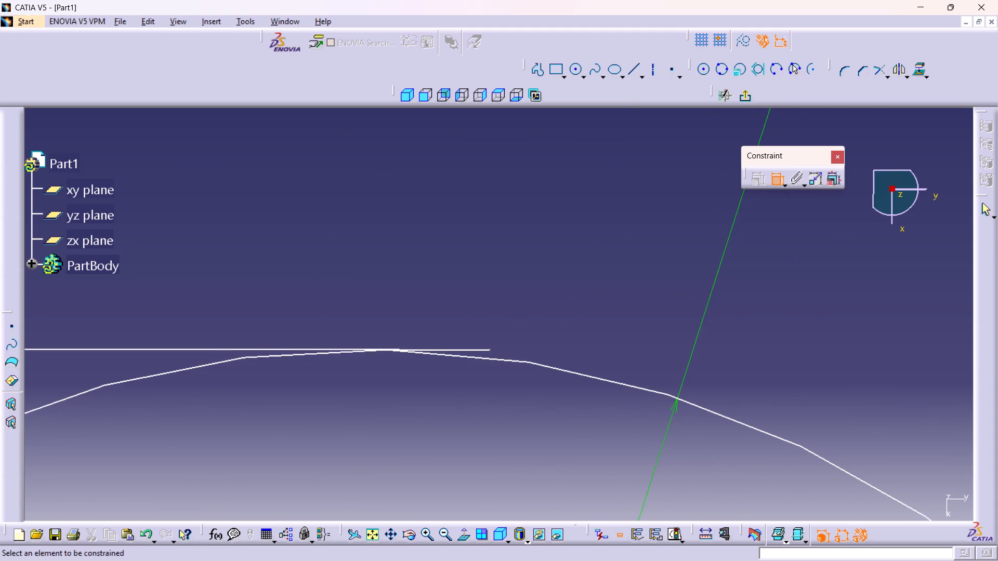
{"action": "left_click", "coordinate": [491, 350]}
{"action": "left_click", "coordinate": [501, 362]}
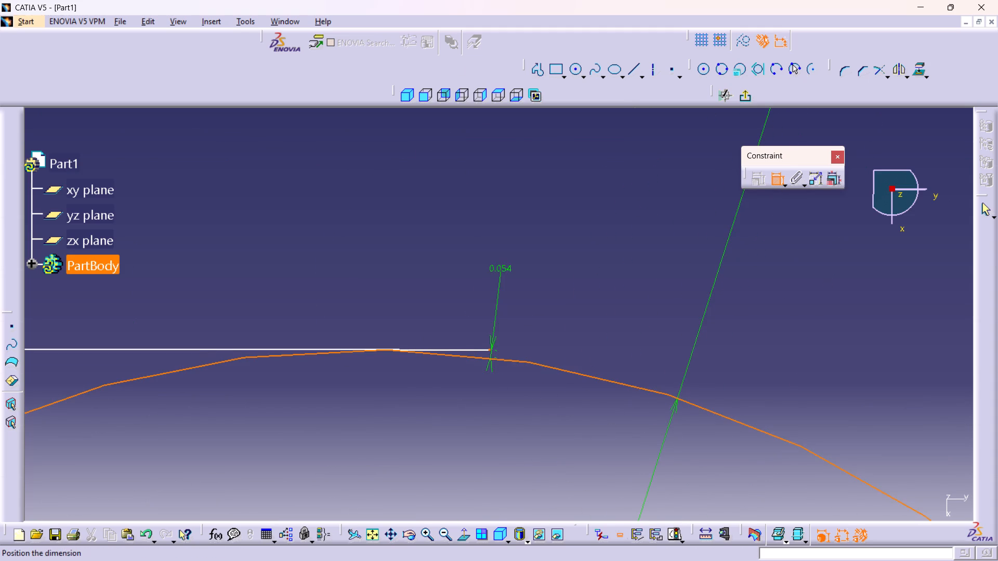
{"action": "right_click", "coordinate": [501, 262]}
{"action": "left_click", "coordinate": [529, 370]}
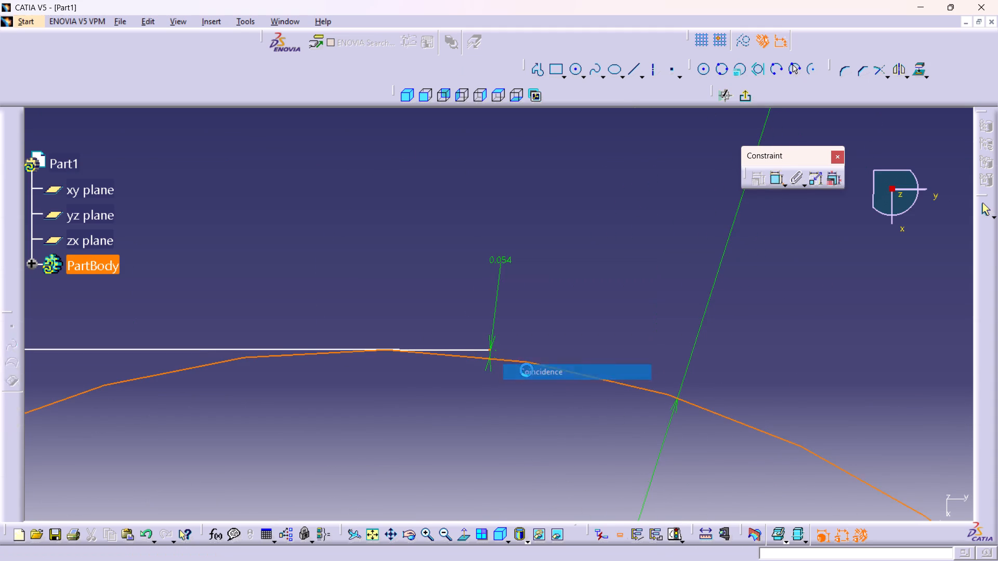
Constrain the upper line tangent to the right circle.
{"action": "left_click", "coordinate": [199, 351]}
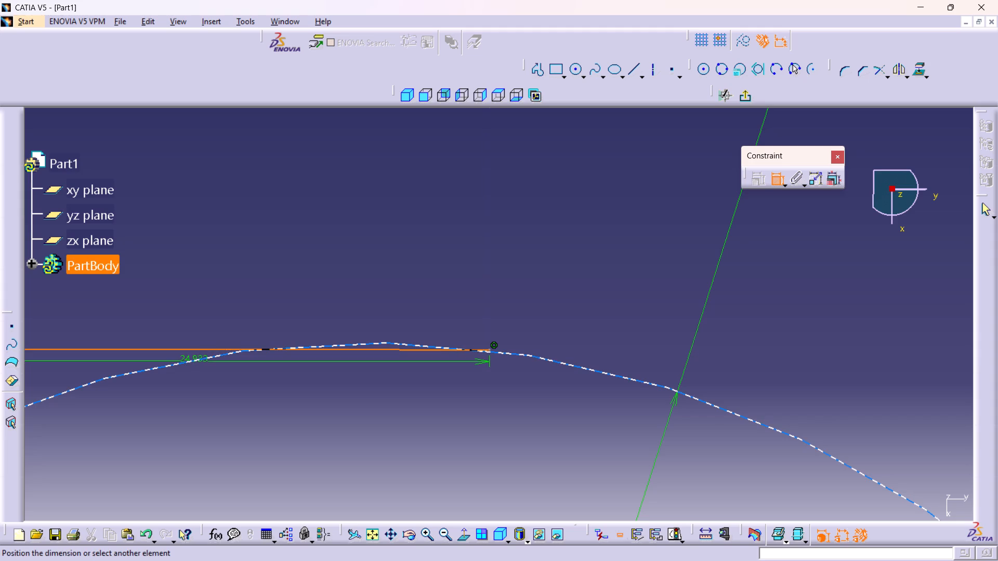
{"action": "left_click", "coordinate": [194, 362]}
{"action": "right_click", "coordinate": [220, 217]}
{"action": "left_click", "coordinate": [257, 275]}
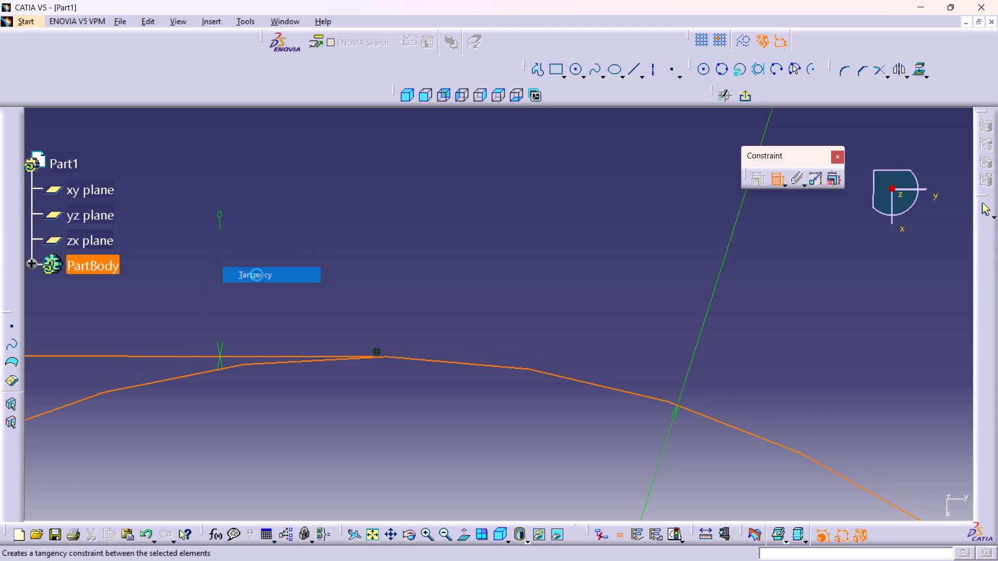
Constrain the upper line tangent to the left circle and leave the Constraint command.
{"action": "middle_click_drag", "start_coordinate": [228, 284], "coordinate": [991, 145]}
{"action": "middle_click_drag", "start_coordinate": [483, 267], "coordinate": [735, 256]}
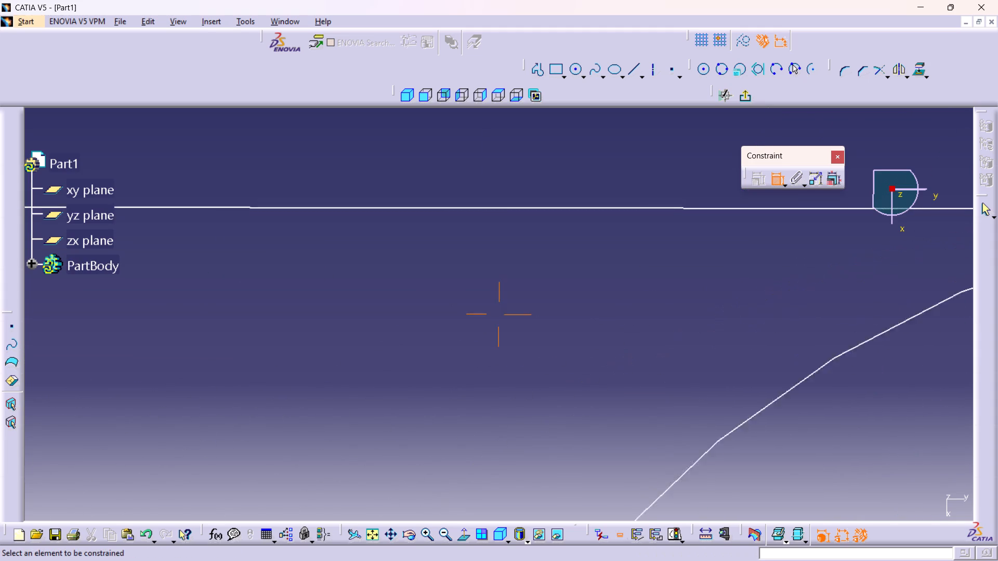
{"action": "middle_click_drag", "start_coordinate": [735, 256], "coordinate": [952, 244]}
{"action": "middle_click_drag", "start_coordinate": [306, 312], "coordinate": [838, 306]}
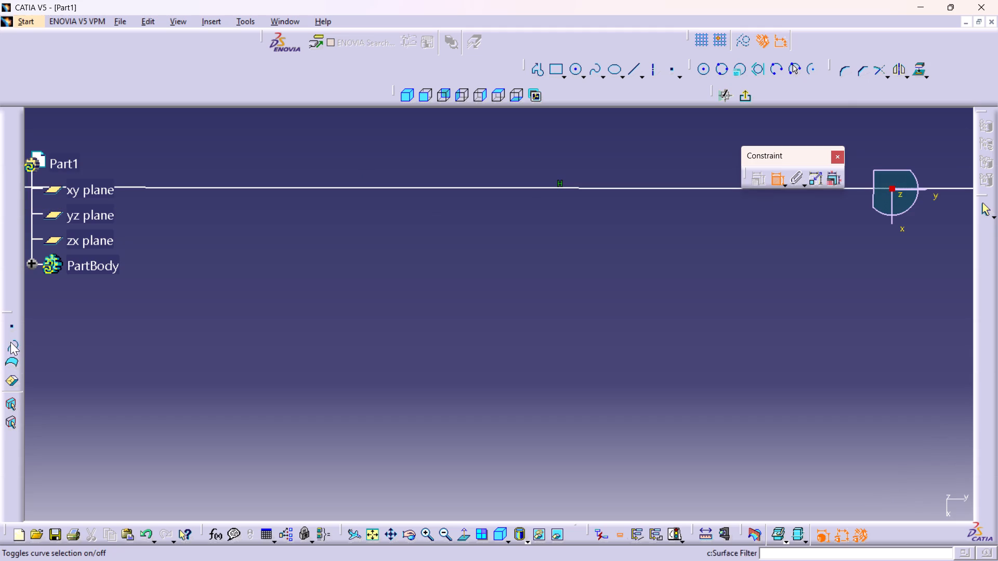
{"action": "scroll", "coordinate": [10, 342], "scroll_direction": "down", "scroll_amount": 1}
{"action": "middle_click_drag", "start_coordinate": [10, 342], "coordinate": [472, 273]}
{"action": "middle_click_drag", "start_coordinate": [439, 256], "coordinate": [477, 399]}
{"action": "right_click", "coordinate": [439, 256]}
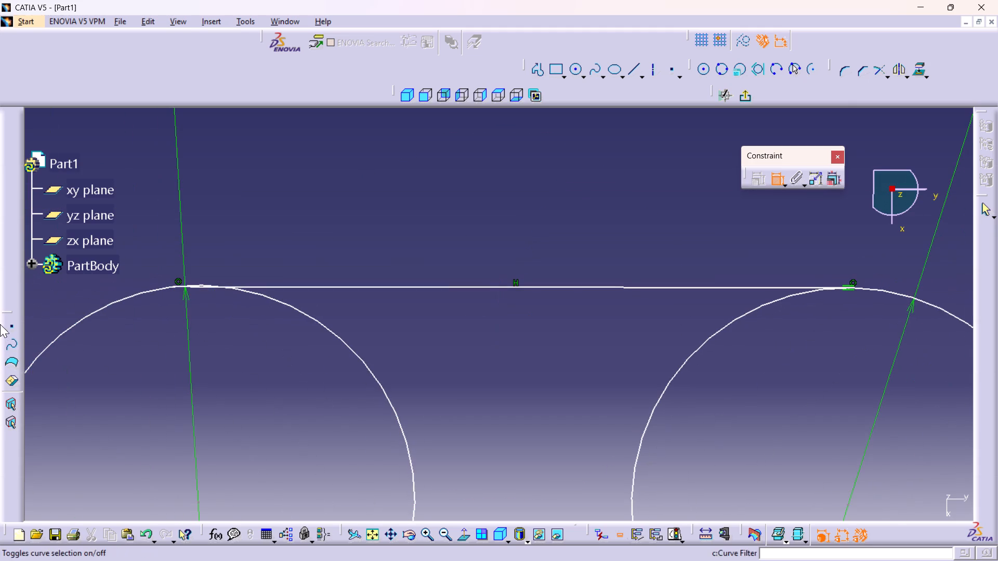
{"action": "left_click", "coordinate": [263, 286]}
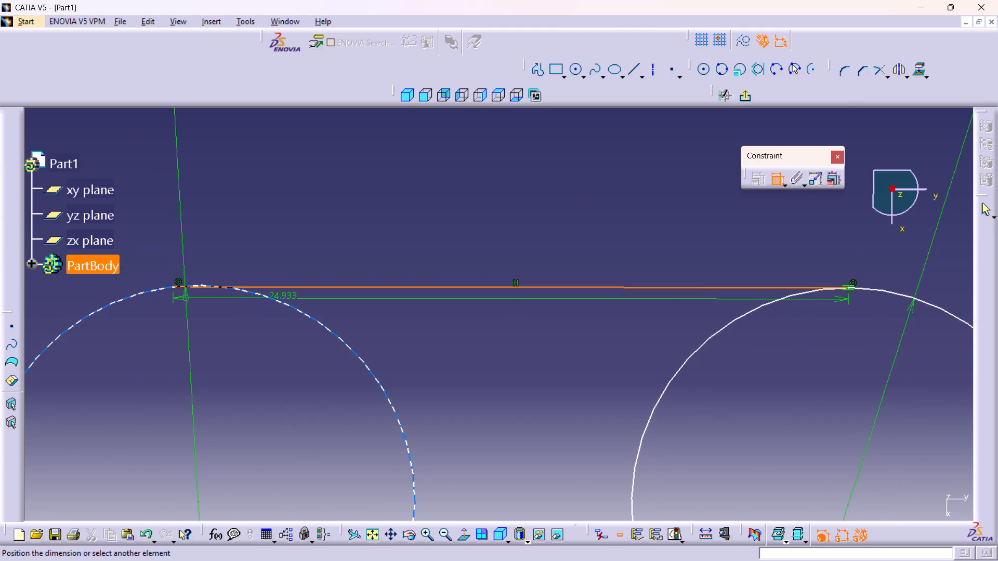
{"action": "left_click", "coordinate": [285, 305]}
{"action": "right_click", "coordinate": [286, 239]}
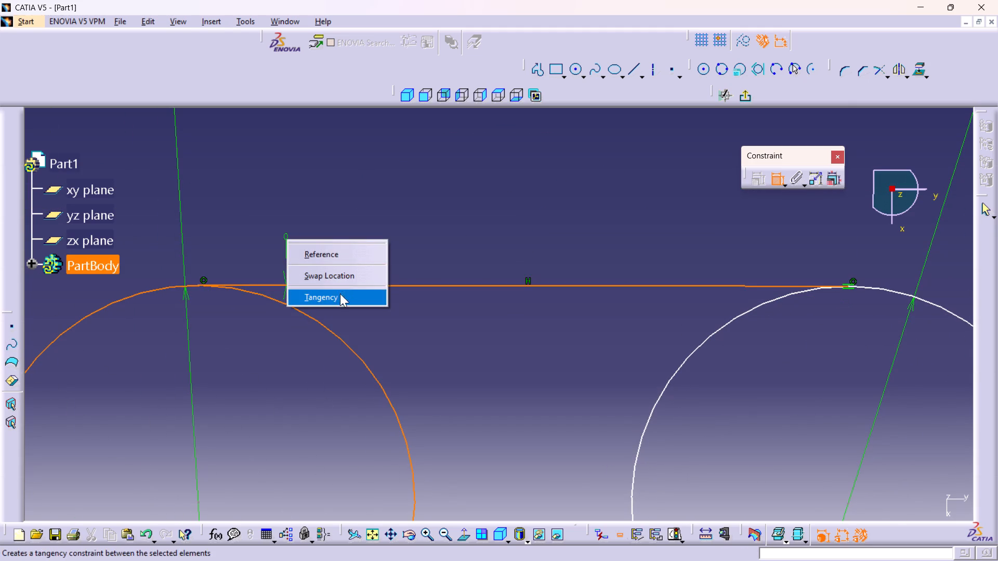
{"action": "left_click", "coordinate": [336, 298]}
{"action": "middle_click_drag", "start_coordinate": [391, 333], "coordinate": [417, 445]}
{"action": "right_click", "coordinate": [391, 333]}
{"action": "middle_click_drag", "start_coordinate": [484, 406], "coordinate": [477, 400]}
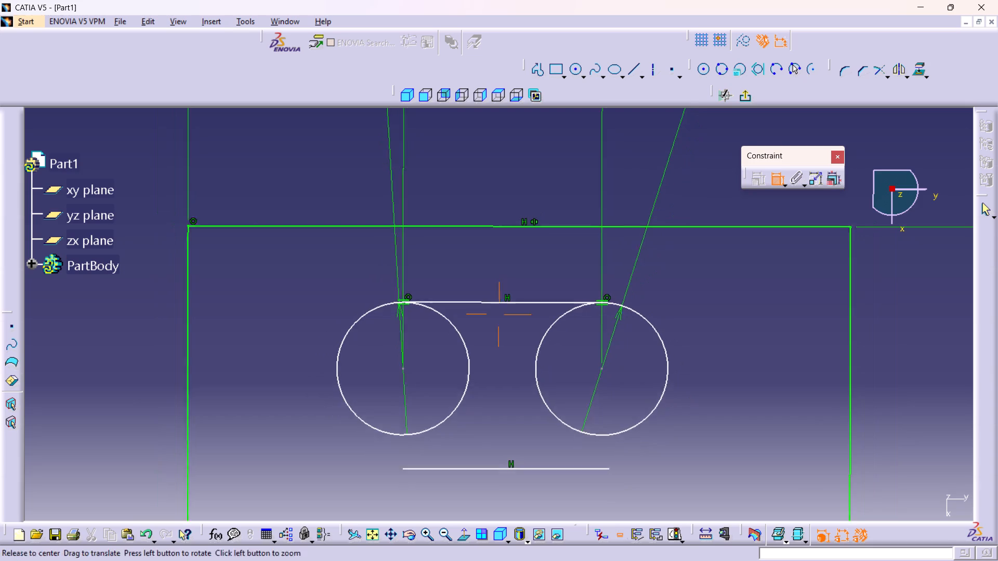
{"action": "middle_click_drag", "start_coordinate": [477, 400], "coordinate": [407, 296]}
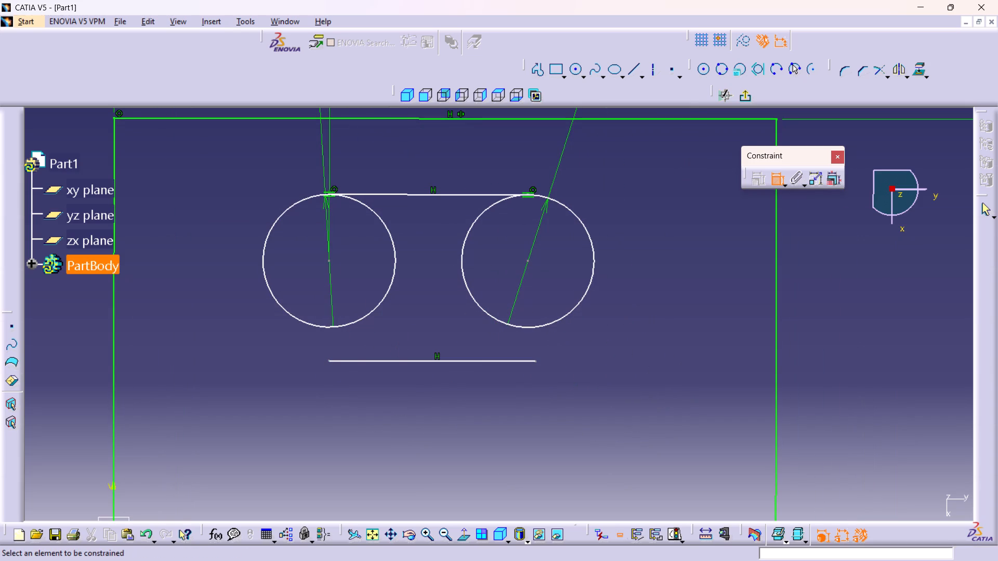
{"action": "left_click", "coordinate": [778, 179]}
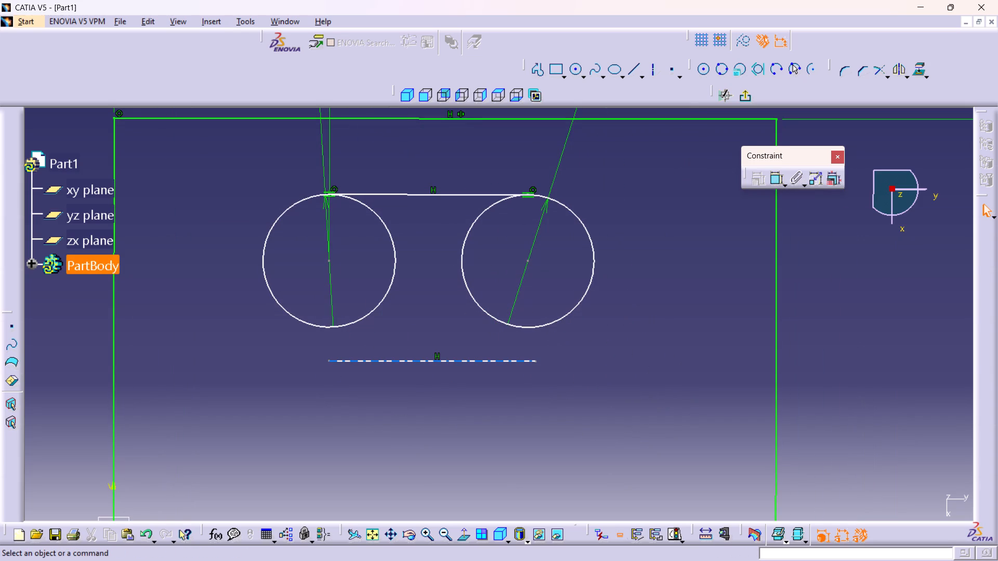
Select the horizontal line below the two circles.
{"action": "left_click", "coordinate": [430, 361]}
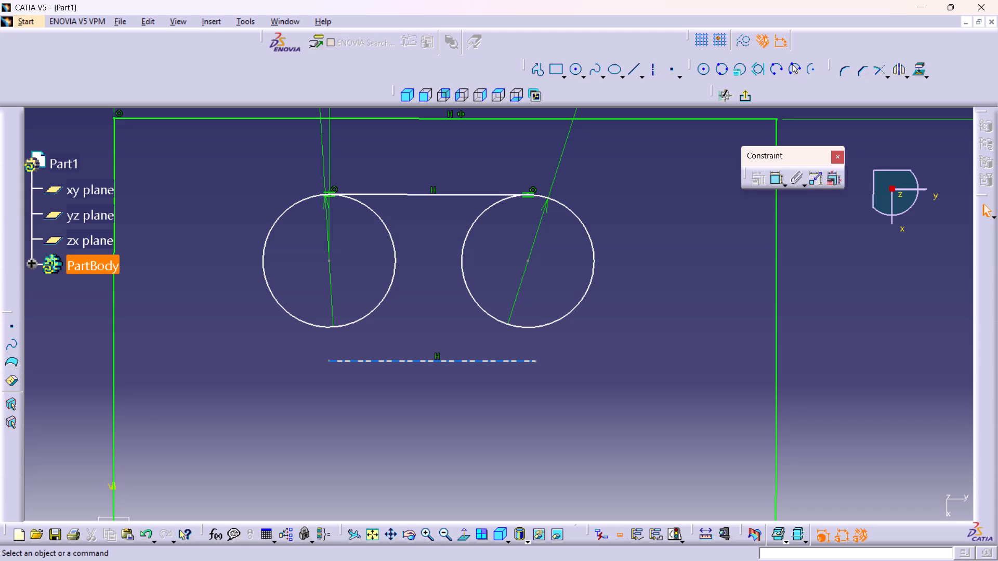
{"action": "left_click", "coordinate": [422, 359]}
{"action": "left_click", "coordinate": [401, 361]}
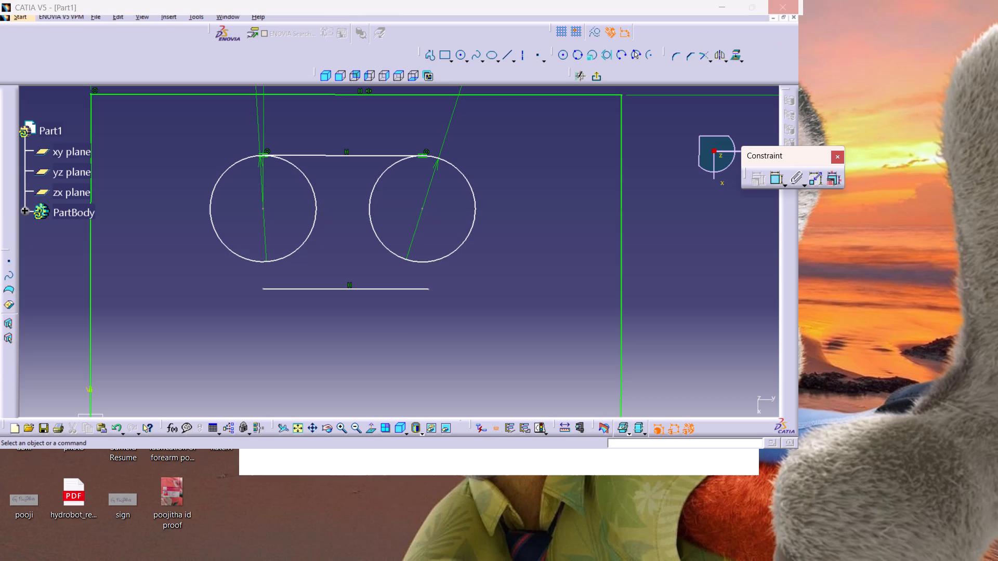
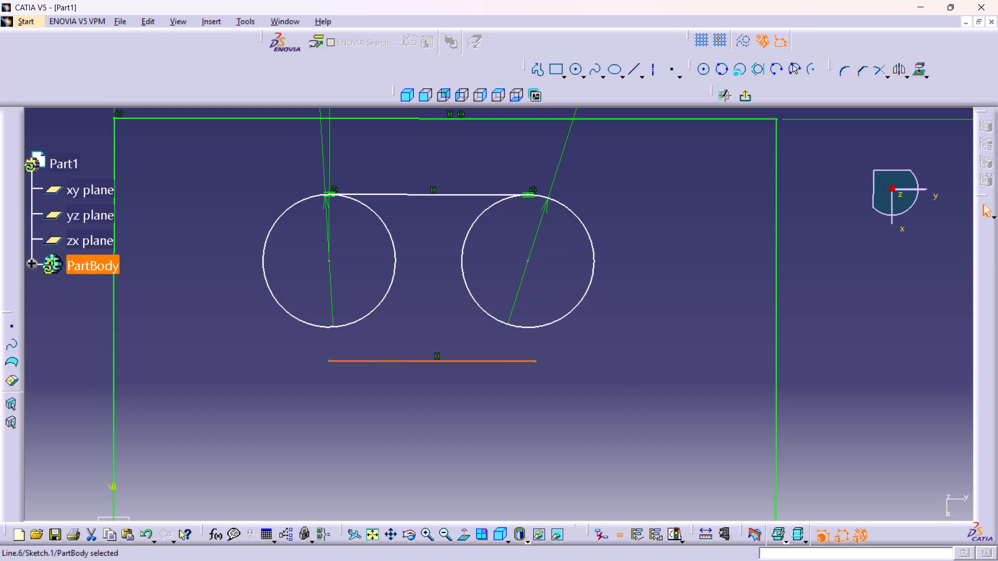
Delete the horizontal line below the two circles.
{"action": "right_click", "coordinate": [453, 358]}
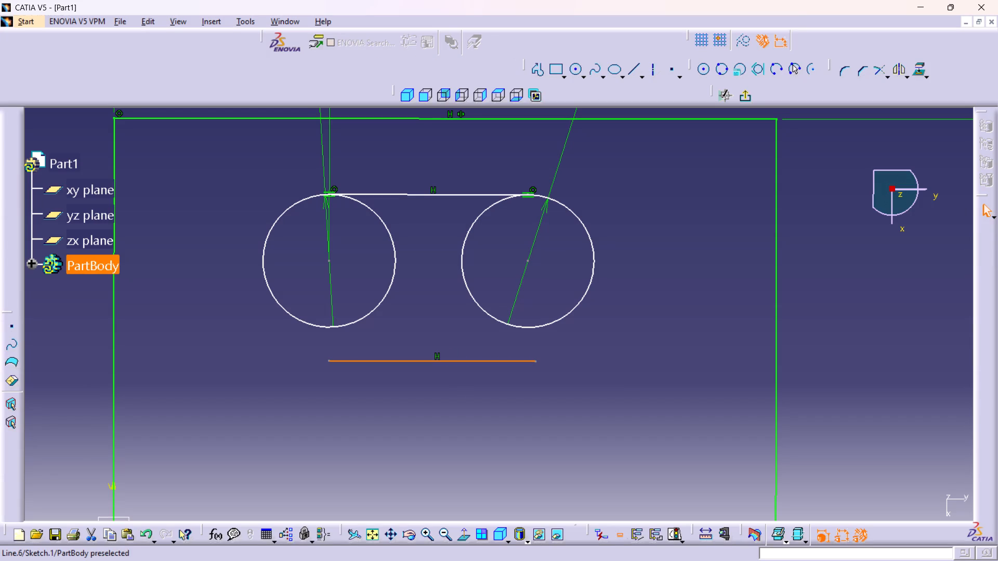
{"action": "right_click", "coordinate": [478, 358]}
{"action": "left_click", "coordinate": [507, 324]}
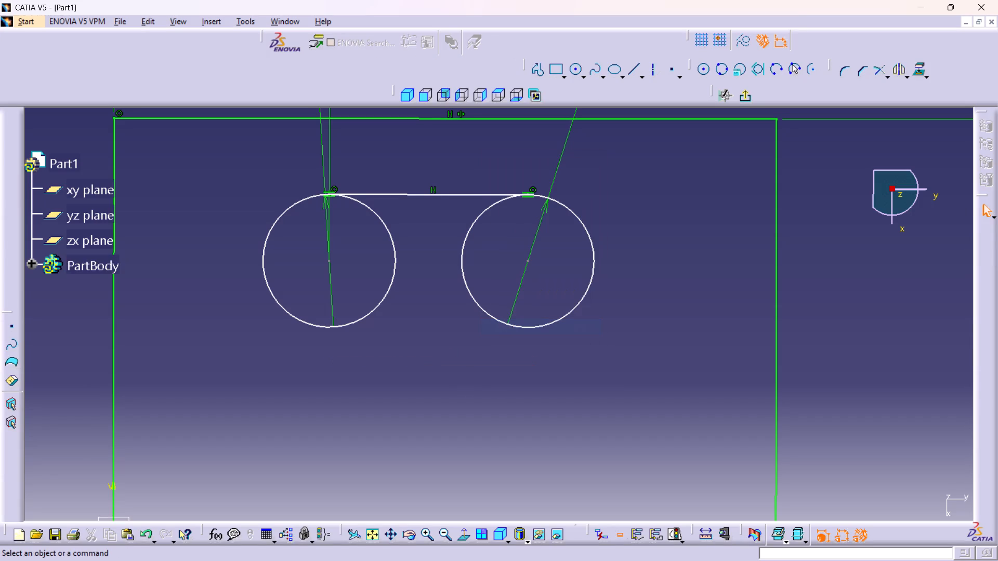
Draw a horizontal line about 25 mm long just below the two circles with the Profile tool, starting beneath the left circle's centre.
{"action": "left_click", "coordinate": [441, 194]}
{"action": "middle_click", "coordinate": [441, 194]}
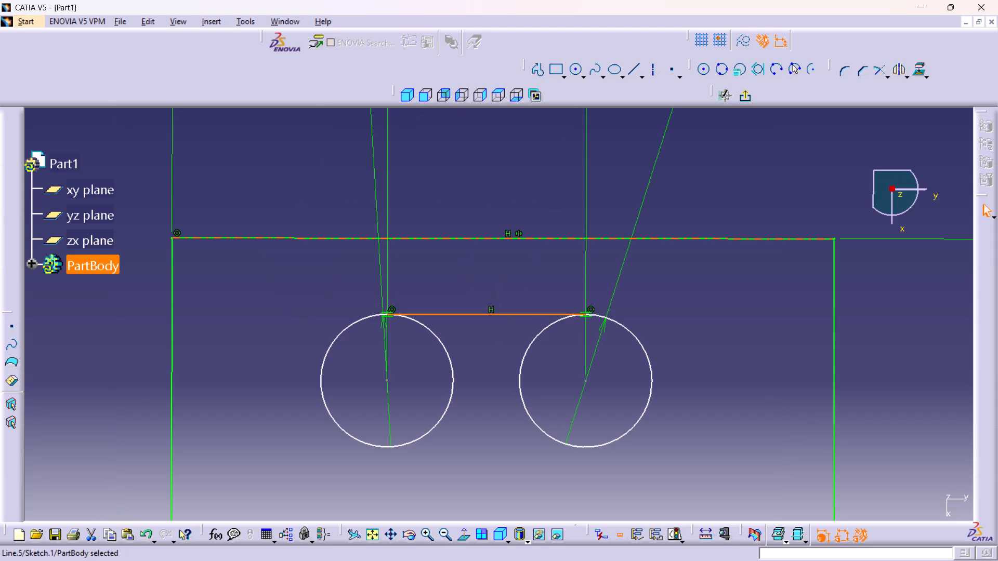
{"action": "left_click", "coordinate": [532, 301]}
{"action": "middle_click_drag", "start_coordinate": [528, 291], "coordinate": [522, 284]}
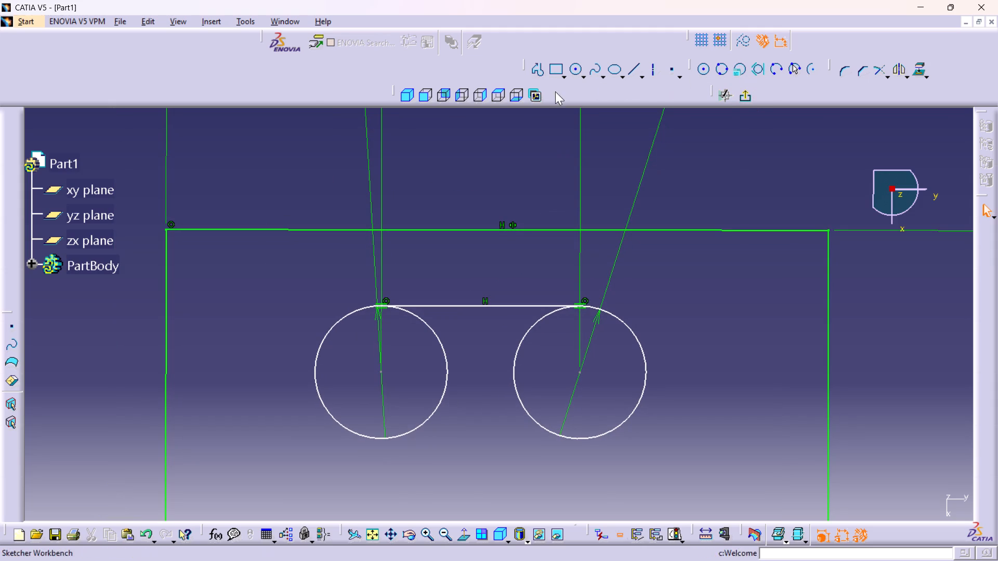
{"action": "double_click", "coordinate": [535, 63]}
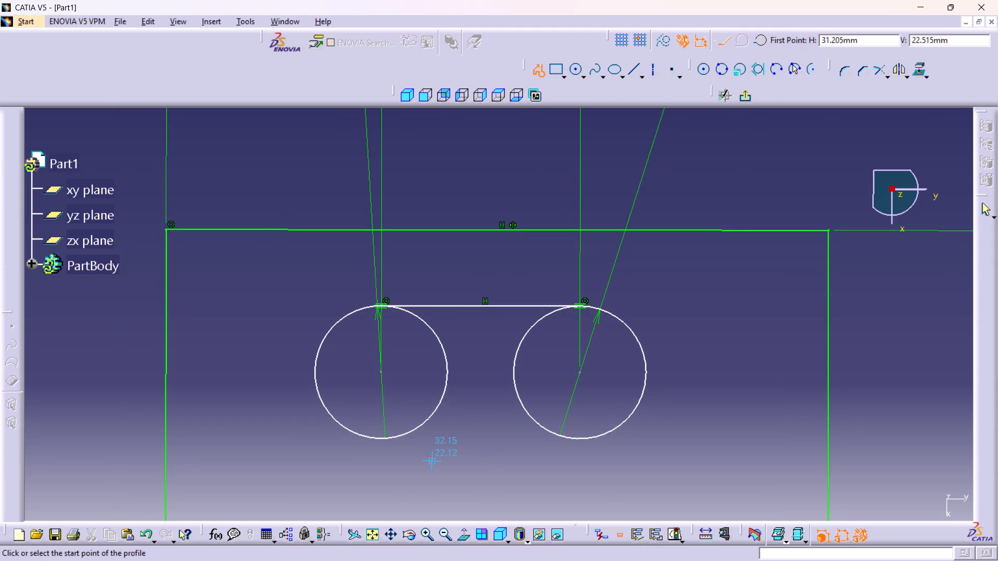
{"action": "left_click", "coordinate": [383, 450]}
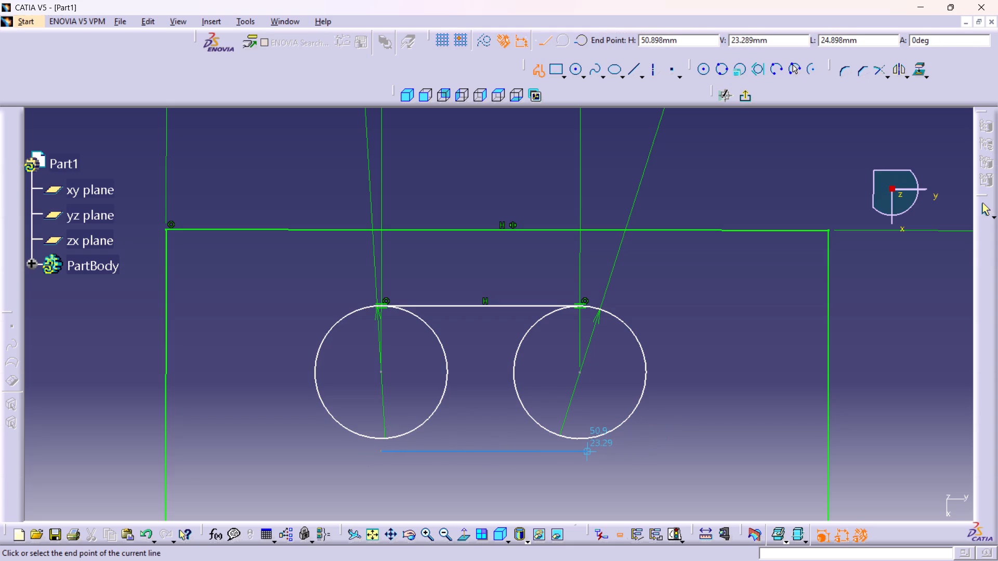
{"action": "left_click", "coordinate": [587, 449]}
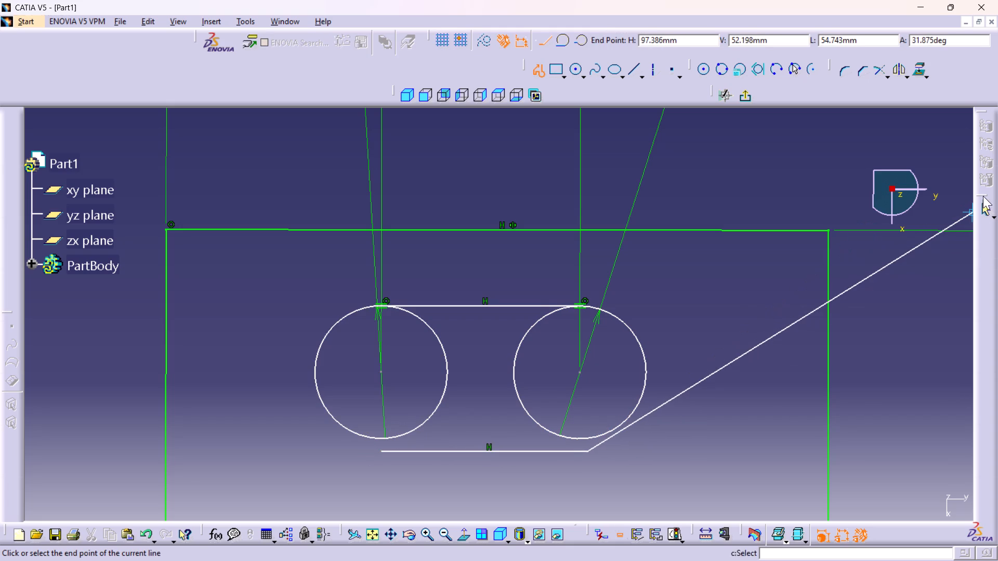
{"action": "left_click", "coordinate": [986, 211]}
{"action": "left_click", "coordinate": [759, 288]}
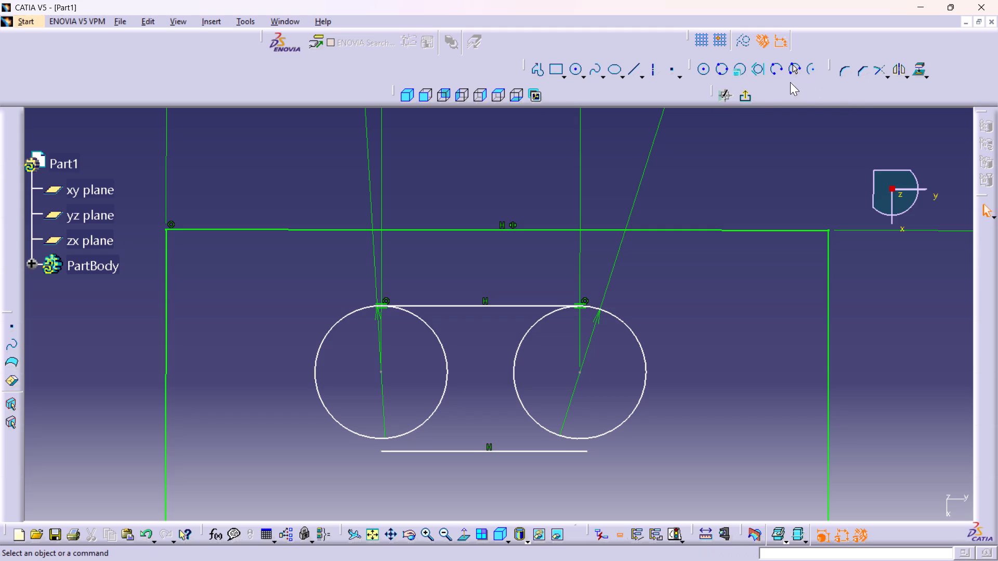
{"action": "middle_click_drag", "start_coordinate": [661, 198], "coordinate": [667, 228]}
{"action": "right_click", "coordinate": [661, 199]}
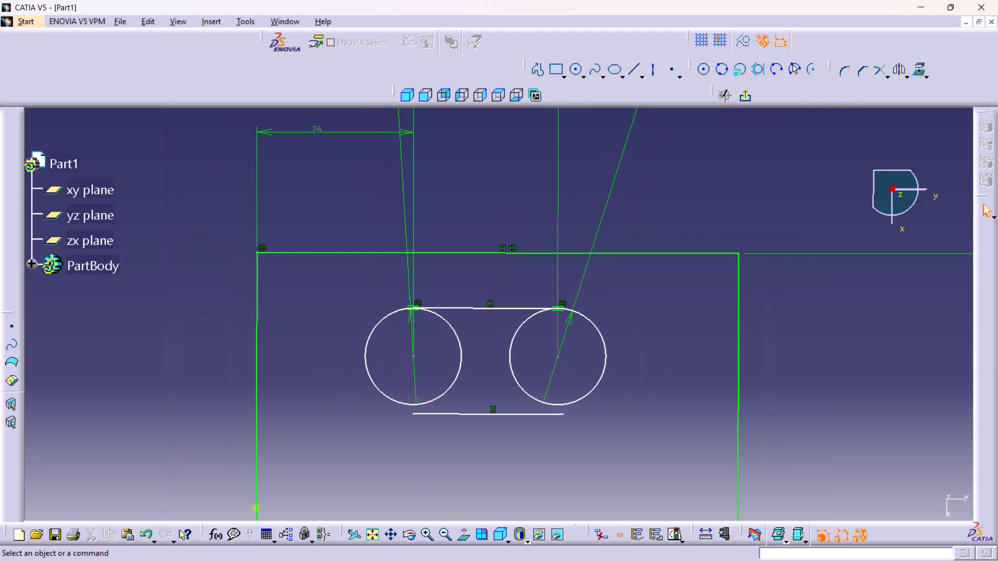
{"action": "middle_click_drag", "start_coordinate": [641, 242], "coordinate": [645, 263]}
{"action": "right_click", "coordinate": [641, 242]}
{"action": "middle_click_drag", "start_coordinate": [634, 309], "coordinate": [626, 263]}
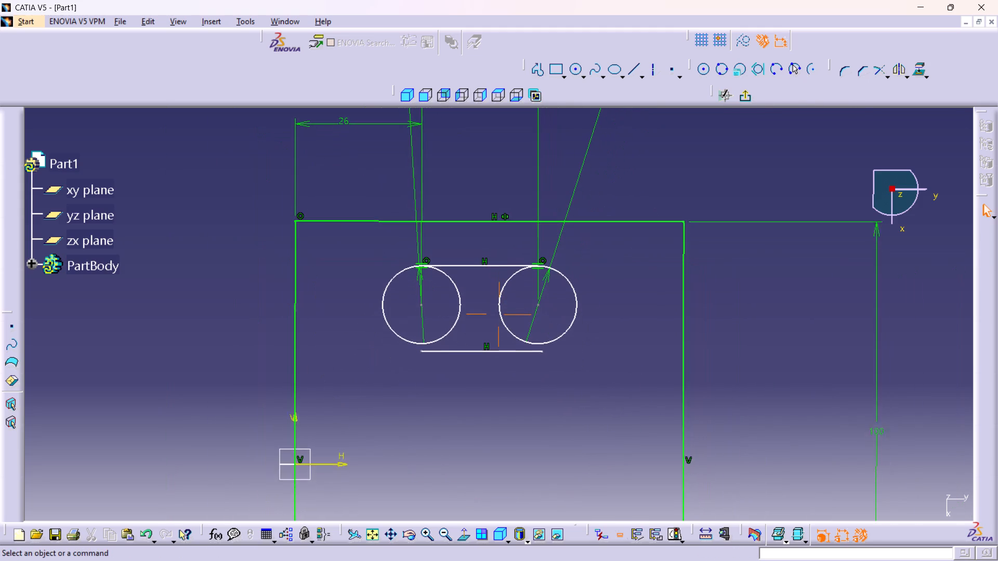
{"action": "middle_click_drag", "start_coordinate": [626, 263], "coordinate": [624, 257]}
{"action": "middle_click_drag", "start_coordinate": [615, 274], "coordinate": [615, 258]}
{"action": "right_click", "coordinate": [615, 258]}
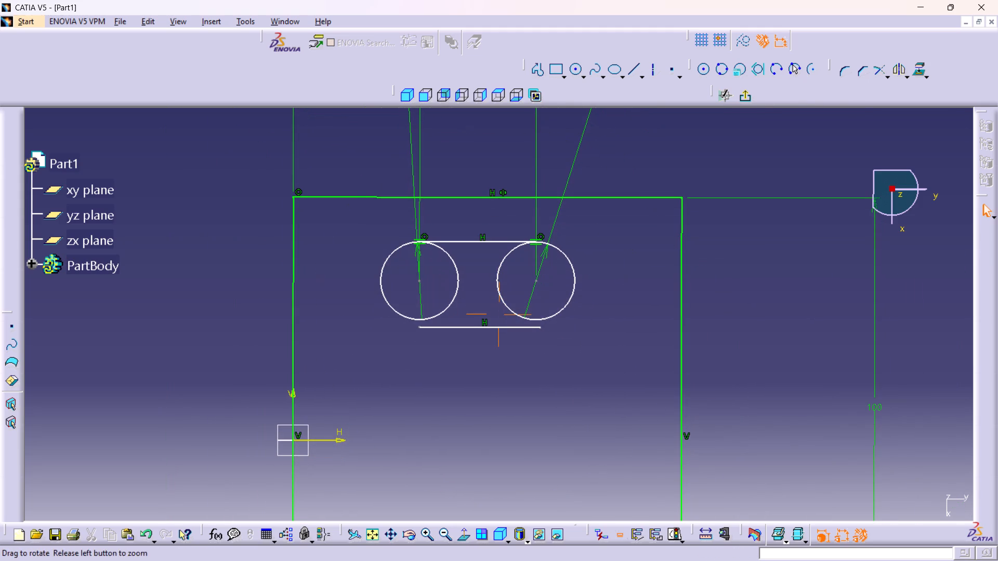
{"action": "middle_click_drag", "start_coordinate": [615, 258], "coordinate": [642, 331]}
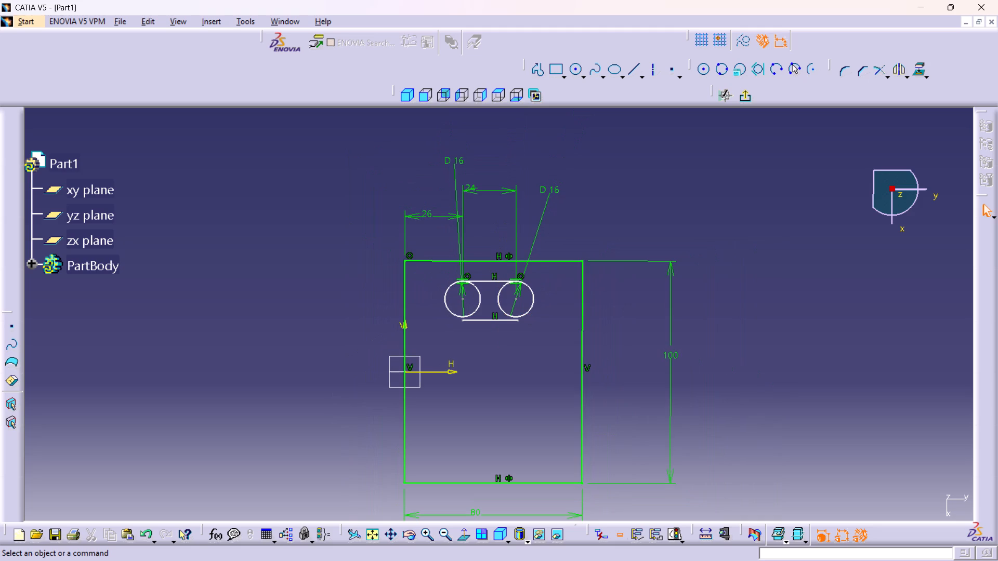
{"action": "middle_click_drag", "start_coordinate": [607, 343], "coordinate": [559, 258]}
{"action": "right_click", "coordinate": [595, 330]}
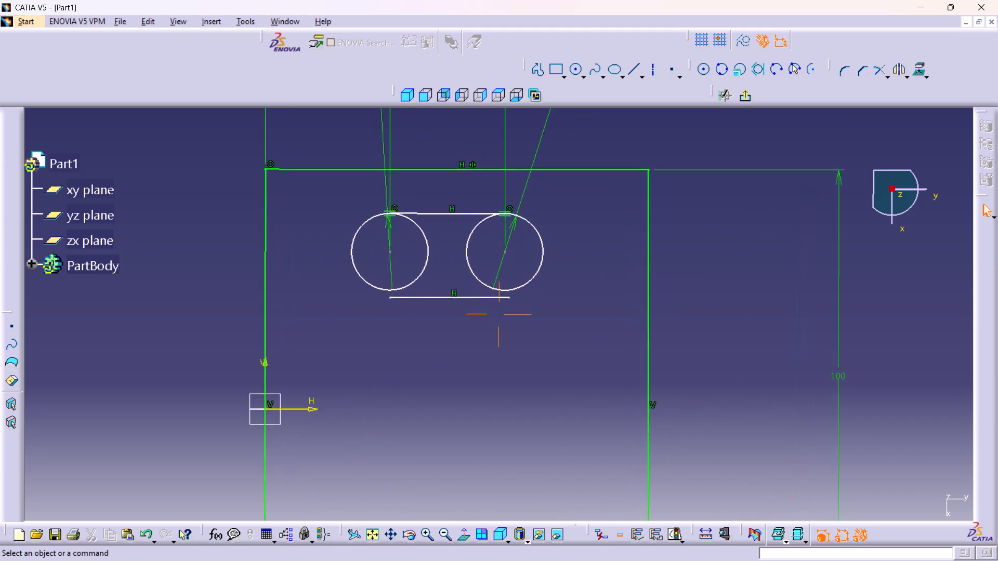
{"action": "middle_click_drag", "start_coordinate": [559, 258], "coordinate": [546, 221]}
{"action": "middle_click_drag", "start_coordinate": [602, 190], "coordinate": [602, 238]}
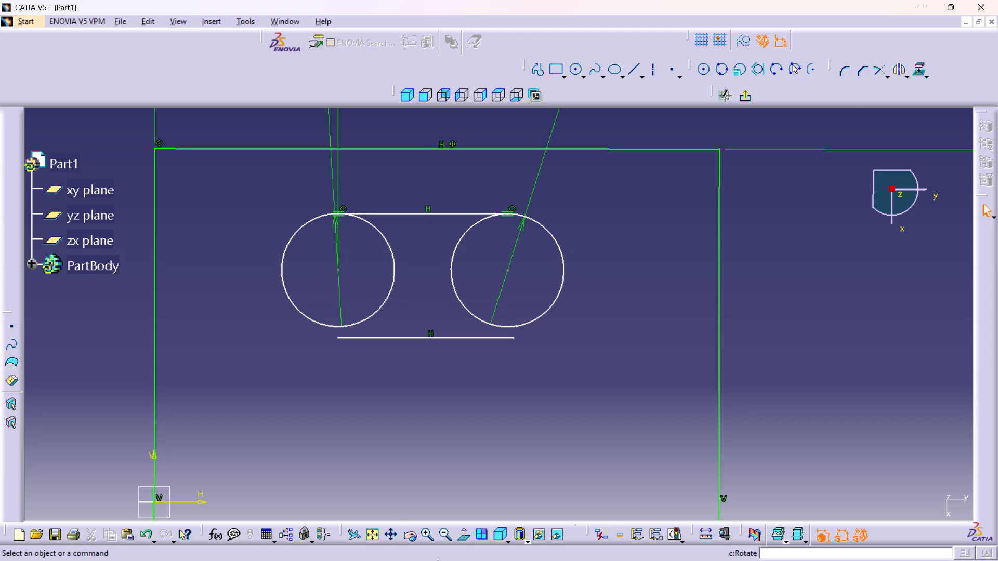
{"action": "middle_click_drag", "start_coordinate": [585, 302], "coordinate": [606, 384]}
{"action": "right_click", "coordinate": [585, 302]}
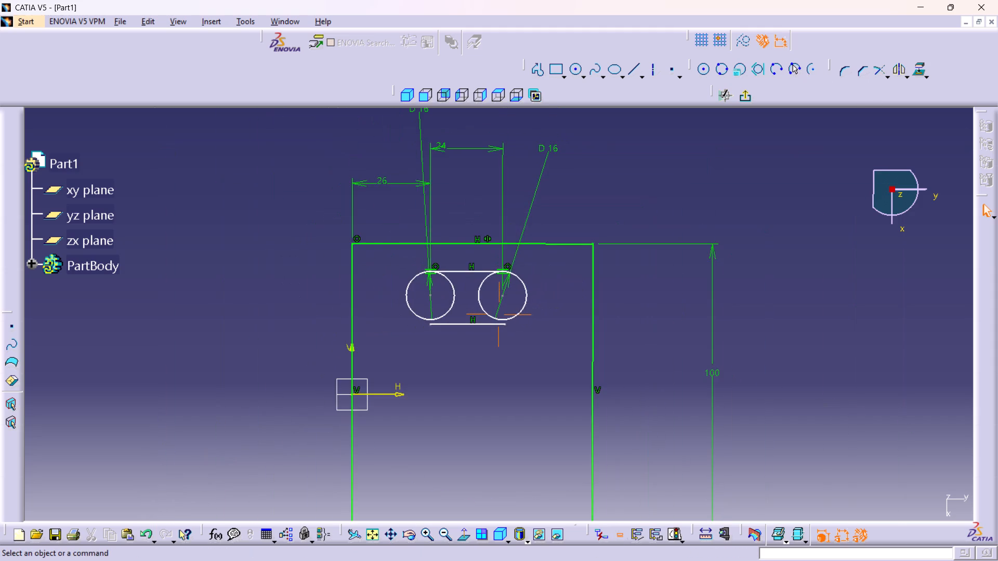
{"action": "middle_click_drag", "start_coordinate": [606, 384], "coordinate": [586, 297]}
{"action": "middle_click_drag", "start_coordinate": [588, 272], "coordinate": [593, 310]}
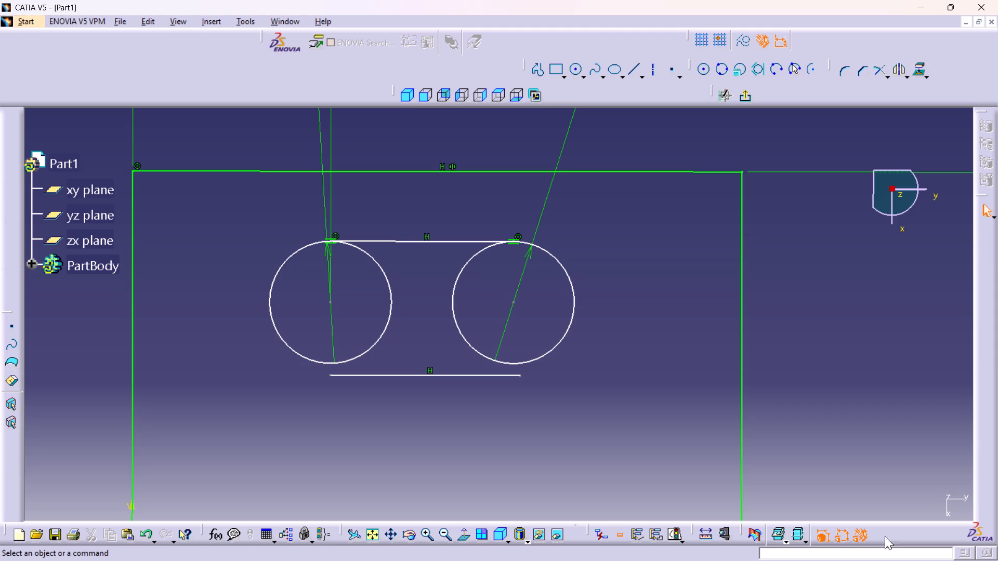
Restore the contents of all toolbars through the Customize dialog.
{"action": "right_click", "coordinate": [828, 556]}
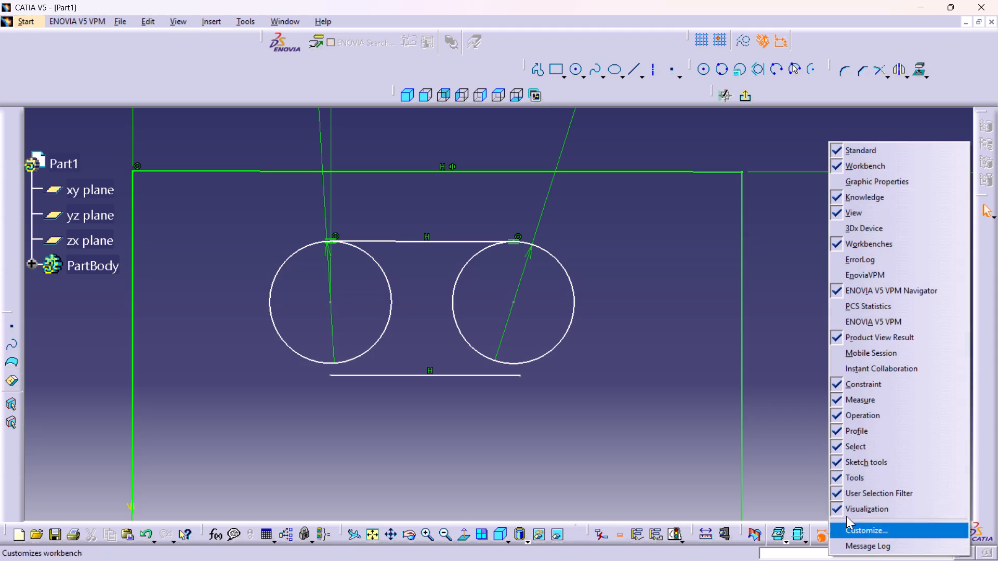
{"action": "scroll", "coordinate": [866, 474], "scroll_direction": "down", "scroll_amount": 2}
{"action": "left_click", "coordinate": [853, 527]}
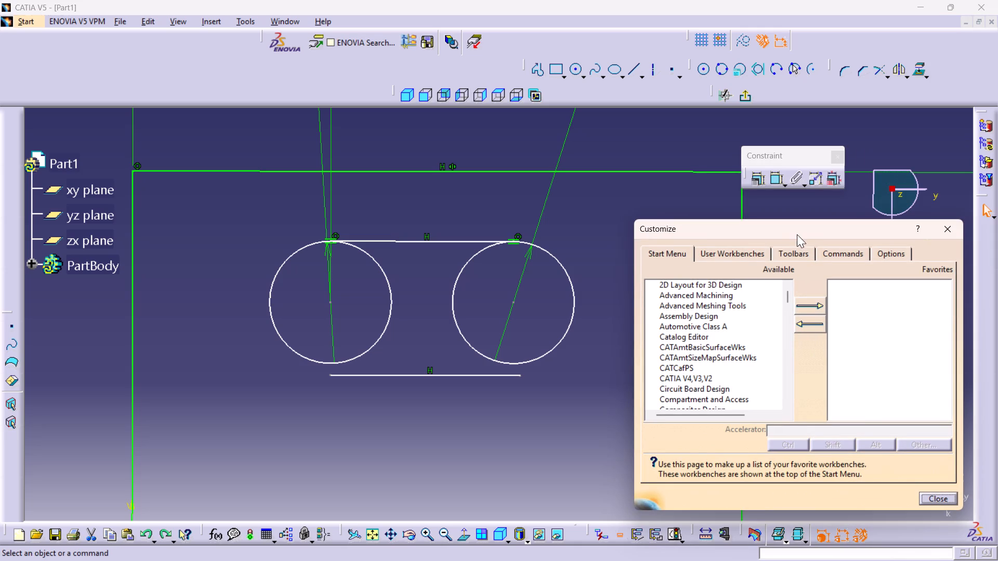
{"action": "left_click", "coordinate": [786, 252]}
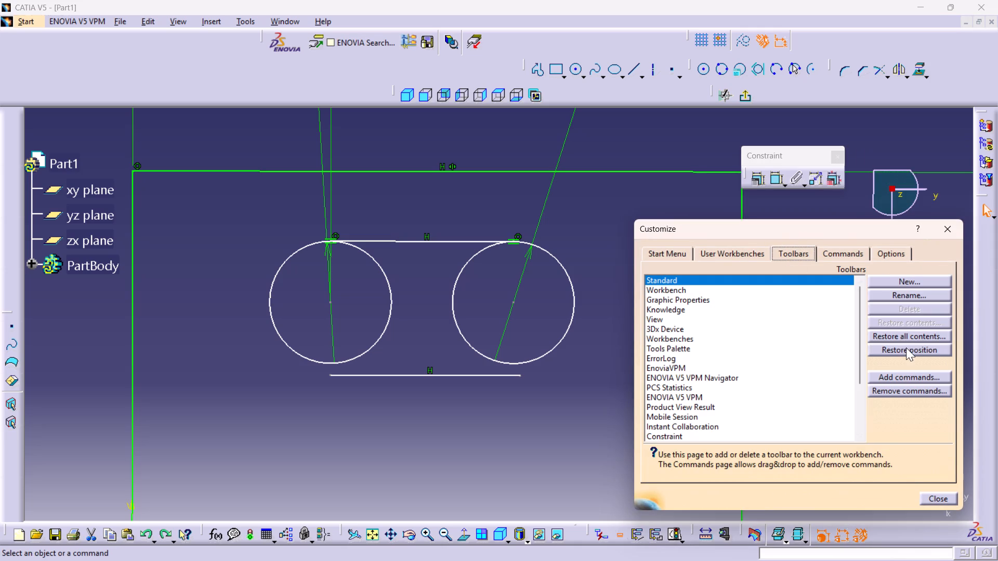
{"action": "left_click", "coordinate": [904, 332]}
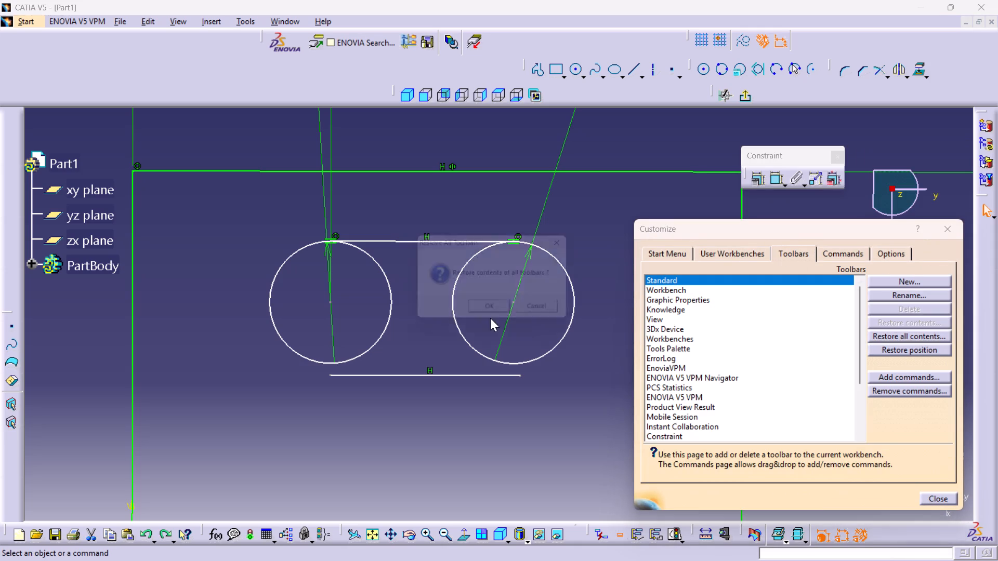
{"action": "left_click", "coordinate": [495, 316]}
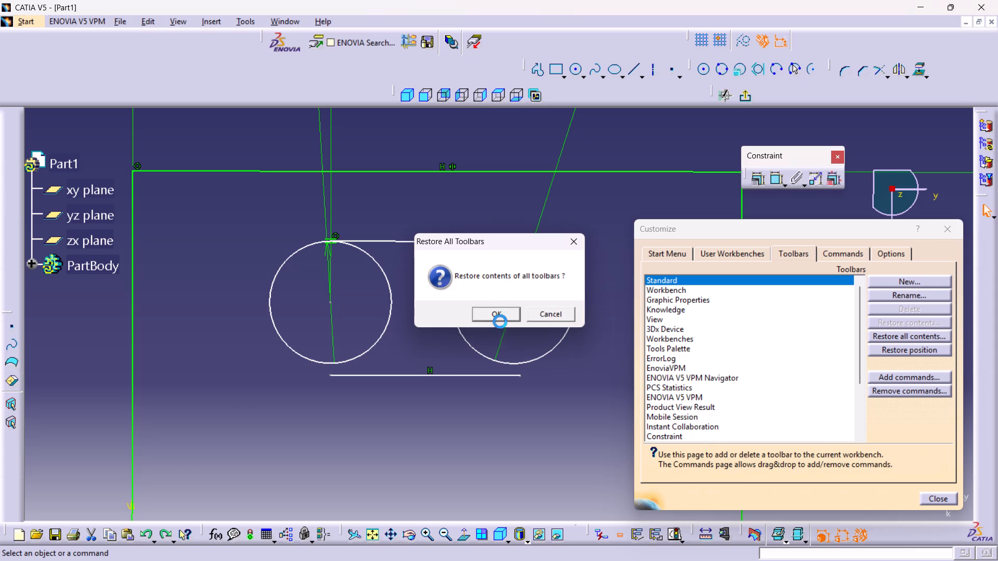
Restore the default positions of all toolbars and close the Customize dialog.
{"action": "left_click", "coordinate": [889, 354]}
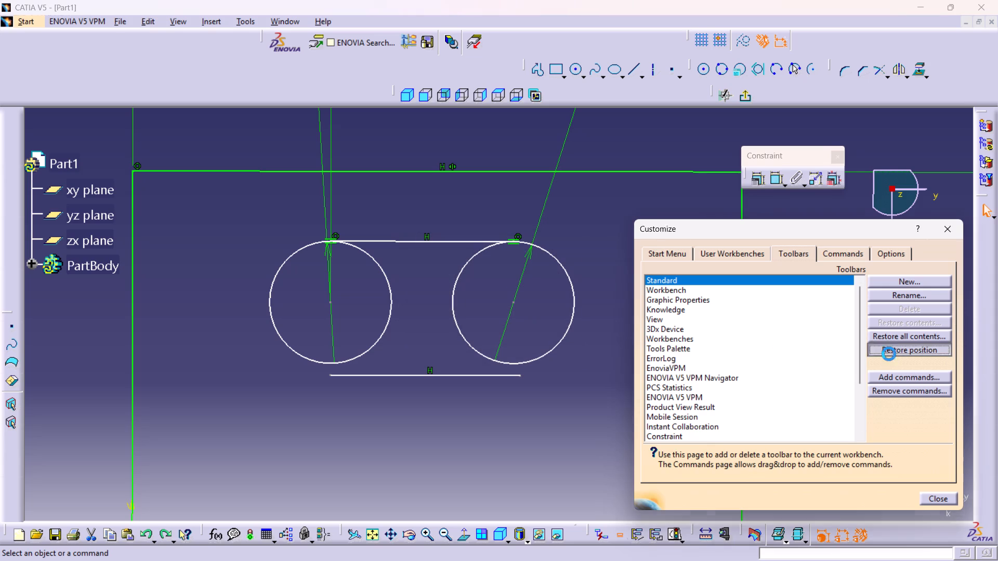
{"action": "left_click", "coordinate": [489, 318]}
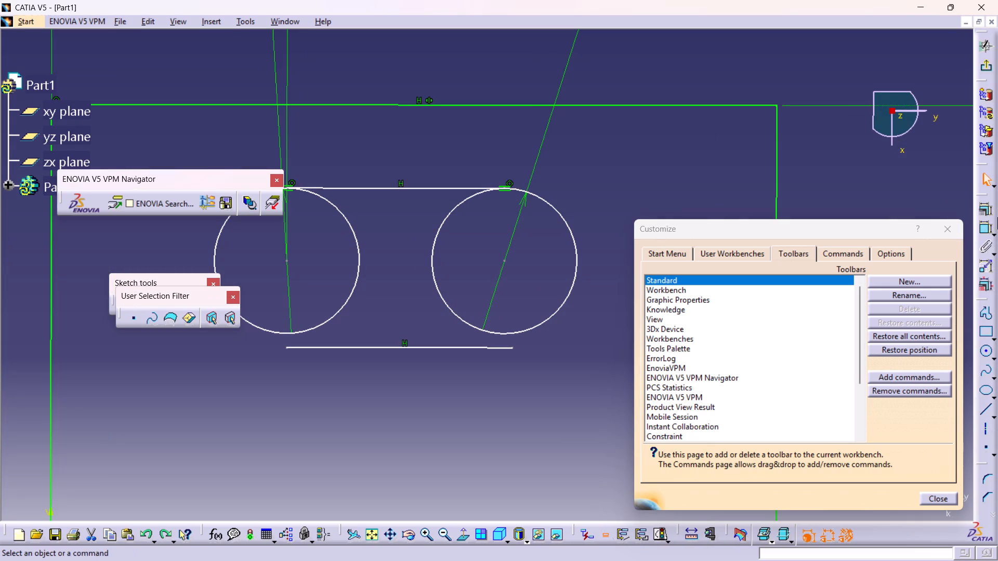
{"action": "left_click", "coordinate": [957, 227]}
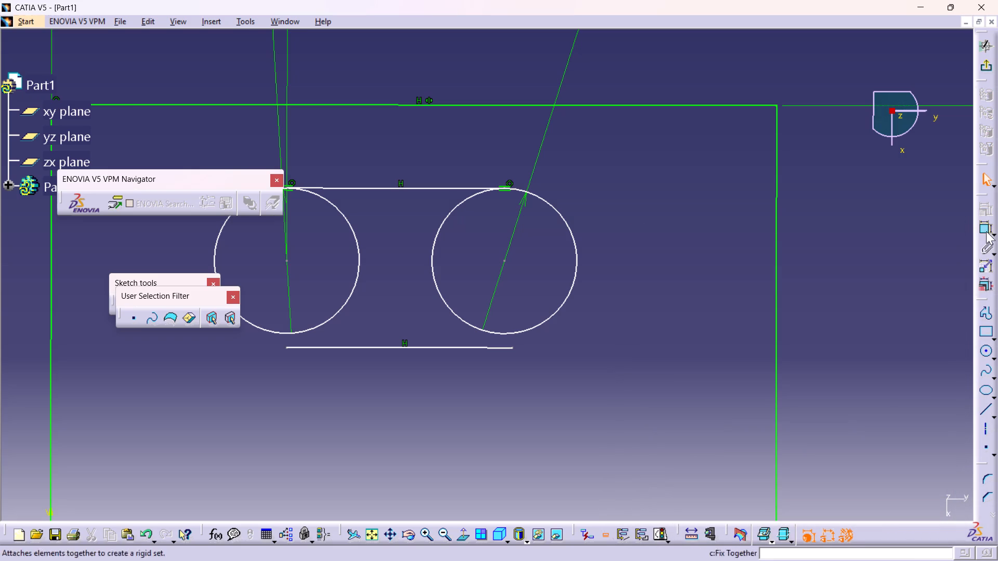
Undock the Constraint toolbar and float it horizontally over the sketch area beside the compass.
{"action": "left_click_drag", "start_coordinate": [984, 193], "coordinate": [856, 121]}
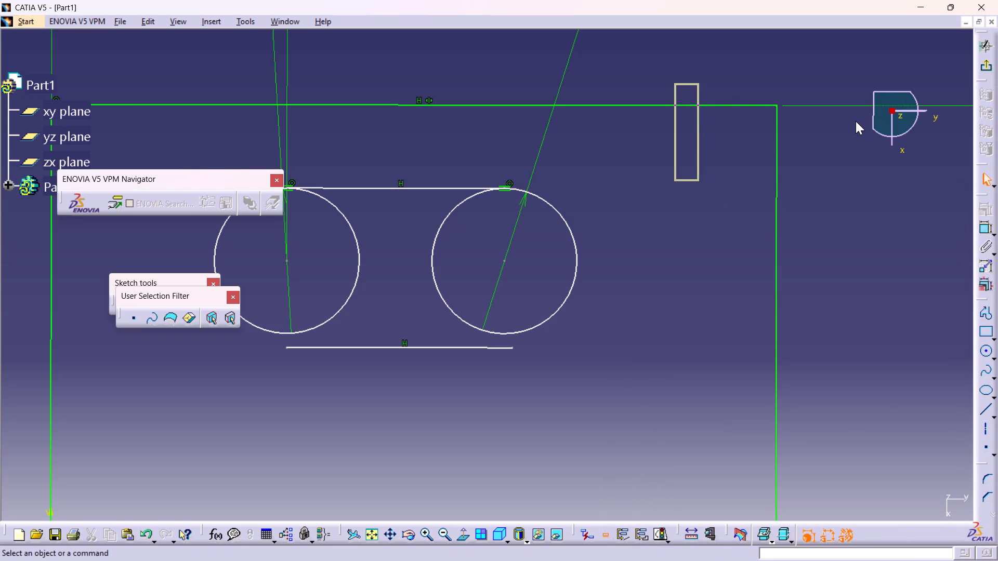
{"action": "left_click_drag", "start_coordinate": [856, 121], "coordinate": [816, 66]}
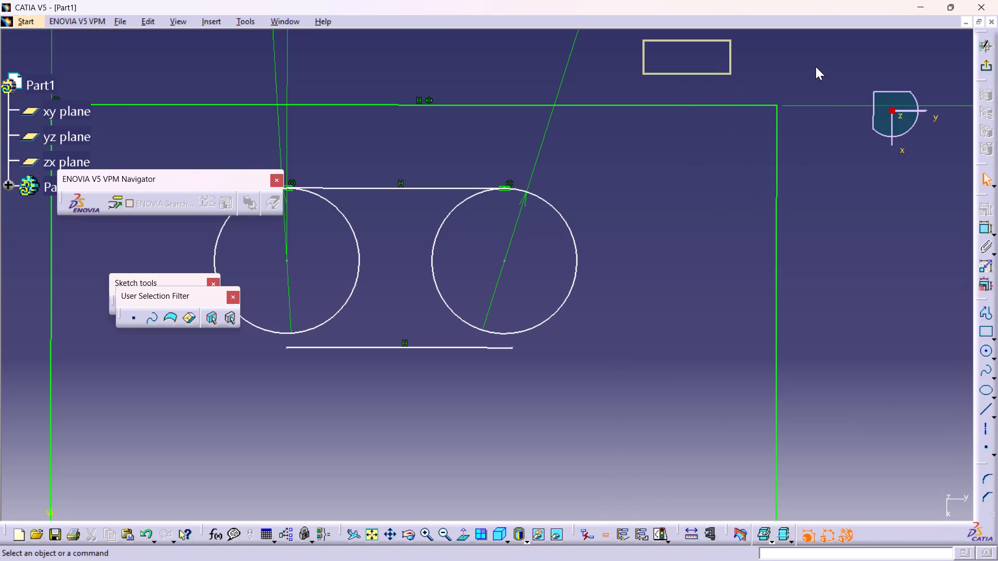
{"action": "left_click_drag", "start_coordinate": [816, 66], "coordinate": [821, 71]}
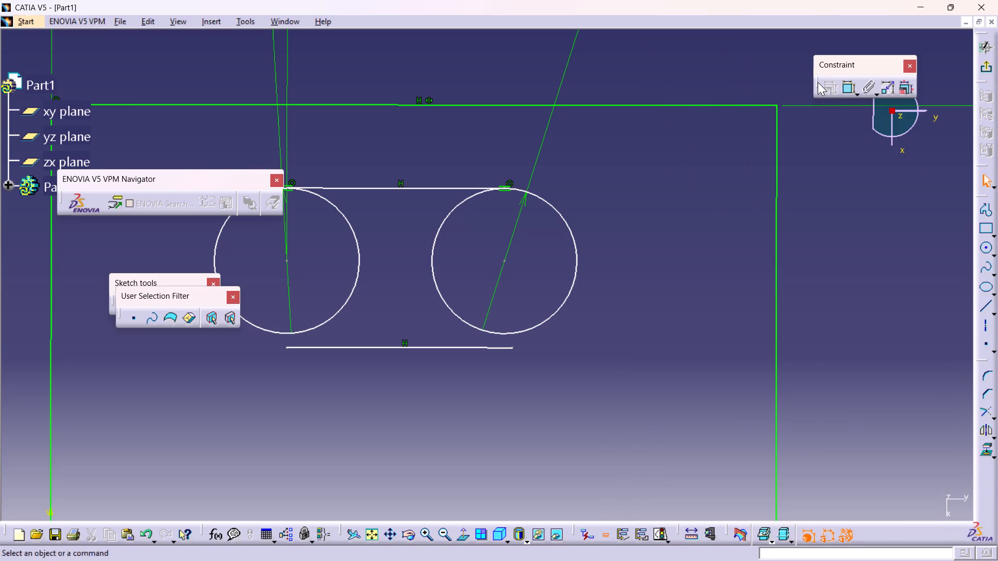
{"action": "left_click_drag", "start_coordinate": [818, 82], "coordinate": [778, 59]}
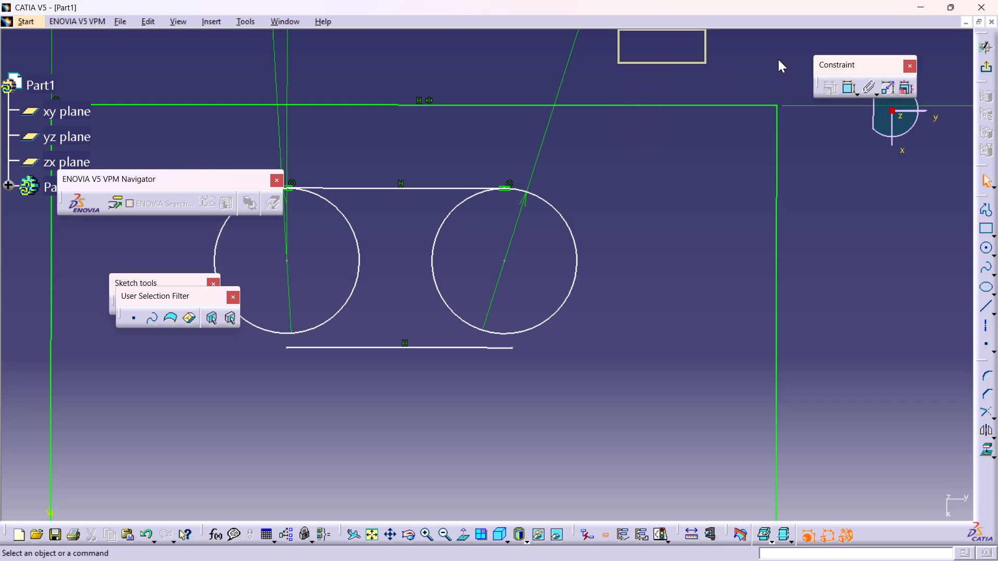
{"action": "left_click_drag", "start_coordinate": [778, 59], "coordinate": [787, 73]}
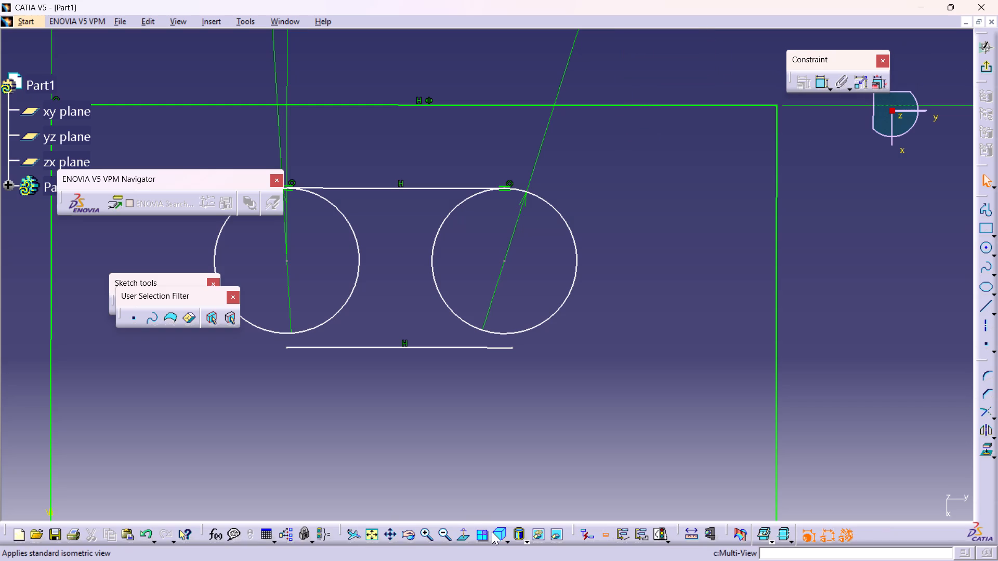
Detach the standard views toolbar (isometric, front, back and so on) and dock it horizontally above the sketch area.
{"action": "left_click", "coordinate": [507, 533]}
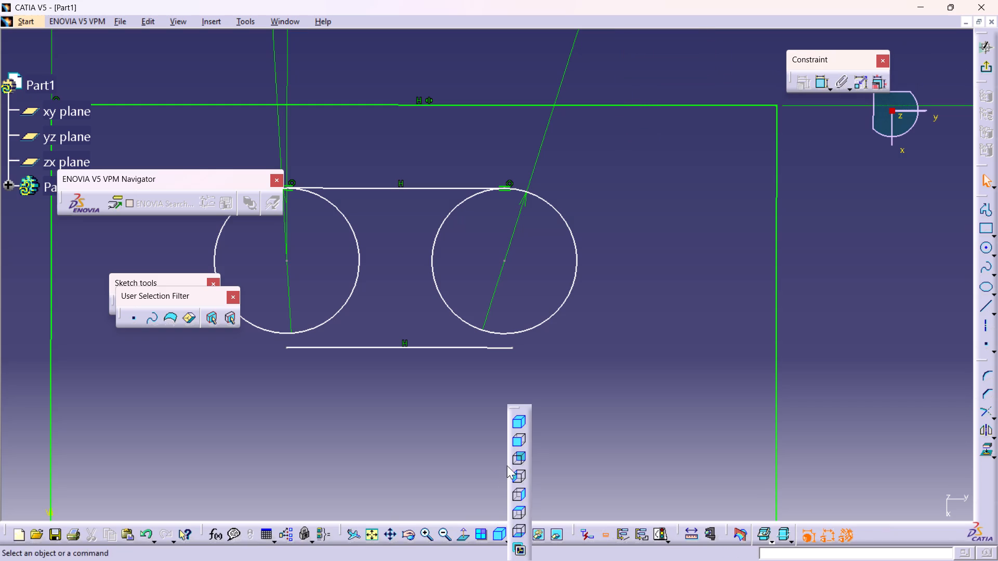
{"action": "left_click_drag", "start_coordinate": [511, 406], "coordinate": [616, 14]}
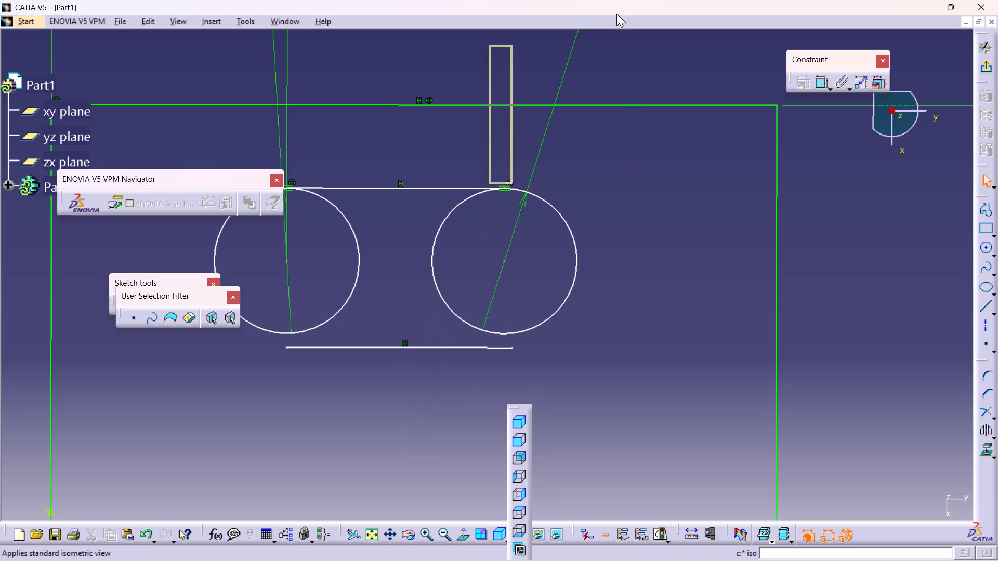
{"action": "left_click_drag", "start_coordinate": [616, 14], "coordinate": [596, 13]}
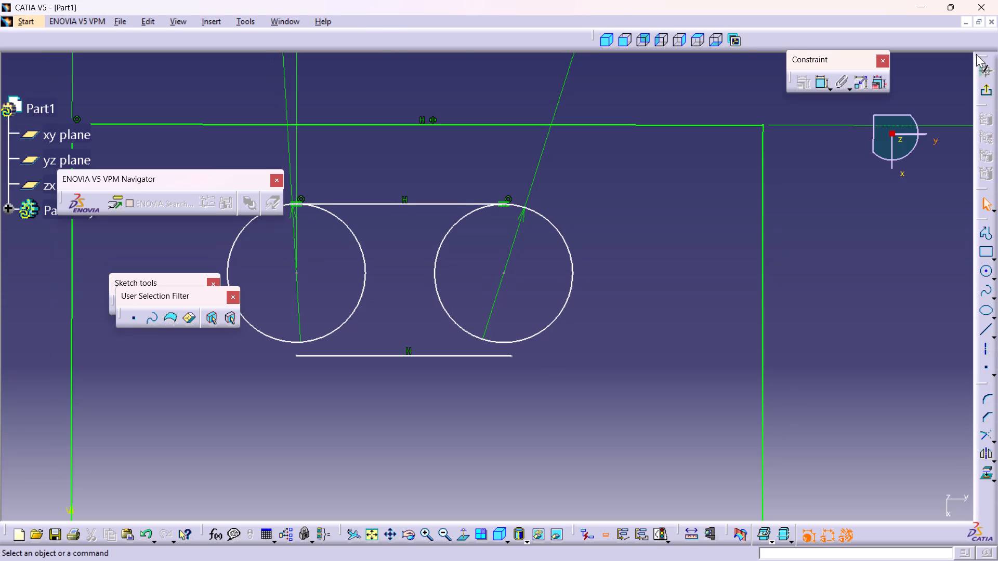
Dock the Workbench toolbar with the Exit workbench command next to the standard views toolbar above the sketch area.
{"action": "left_click_drag", "start_coordinate": [978, 54], "coordinate": [493, 37]}
{"action": "left_click_drag", "start_coordinate": [493, 37], "coordinate": [625, 35]}
{"action": "left_click_drag", "start_coordinate": [625, 35], "coordinate": [632, 33]}
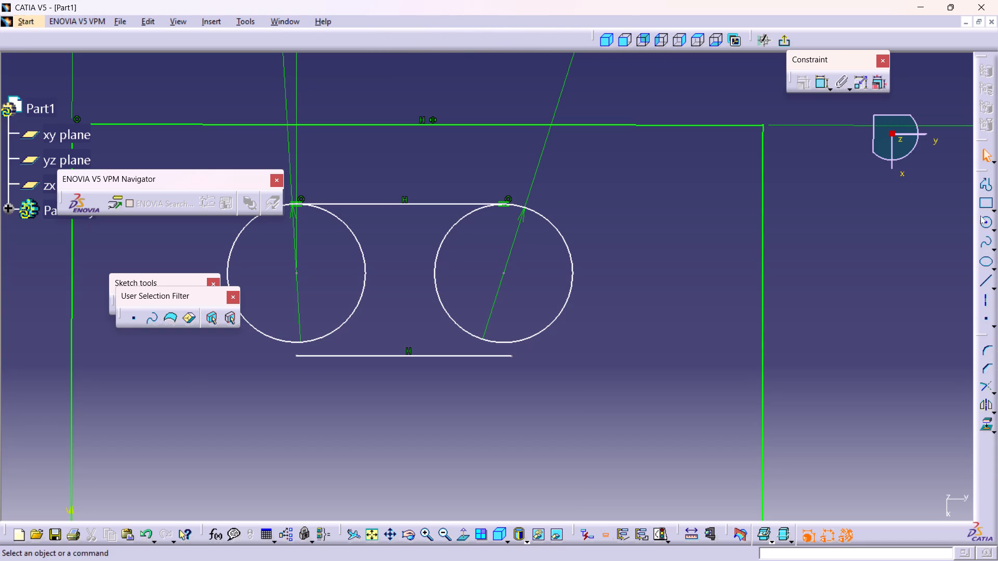
Dock the Profile and Constraint toolbars horizontally side by side in a second row above the sketch area.
{"action": "left_click_drag", "start_coordinate": [980, 168], "coordinate": [751, 100]}
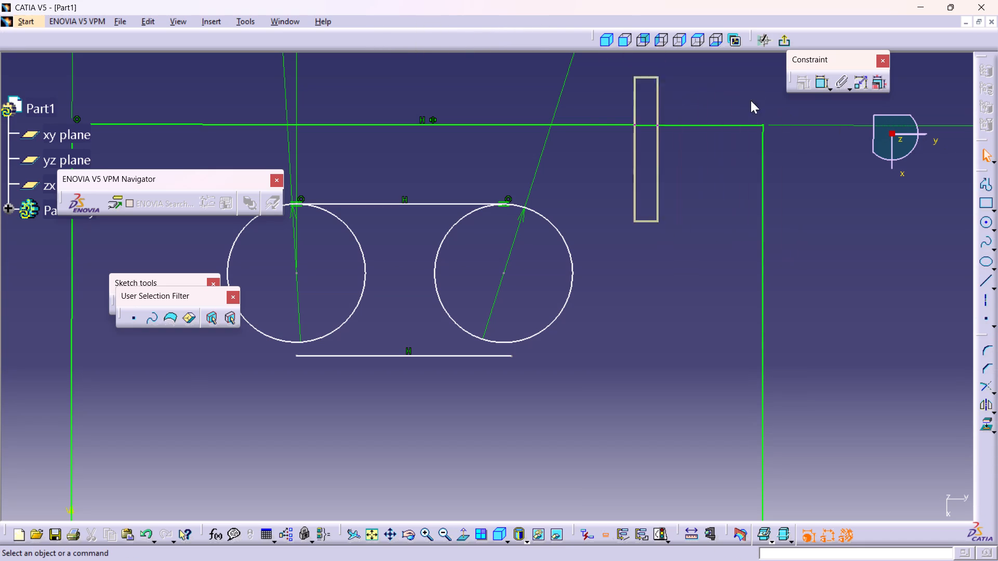
{"action": "left_click_drag", "start_coordinate": [751, 100], "coordinate": [453, 44]}
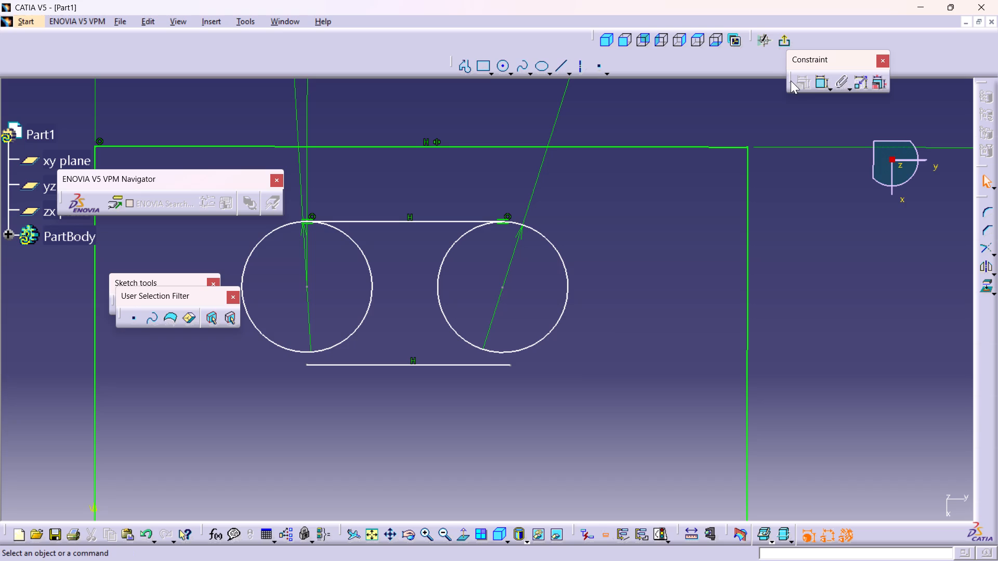
{"action": "left_click_drag", "start_coordinate": [791, 81], "coordinate": [388, 74]}
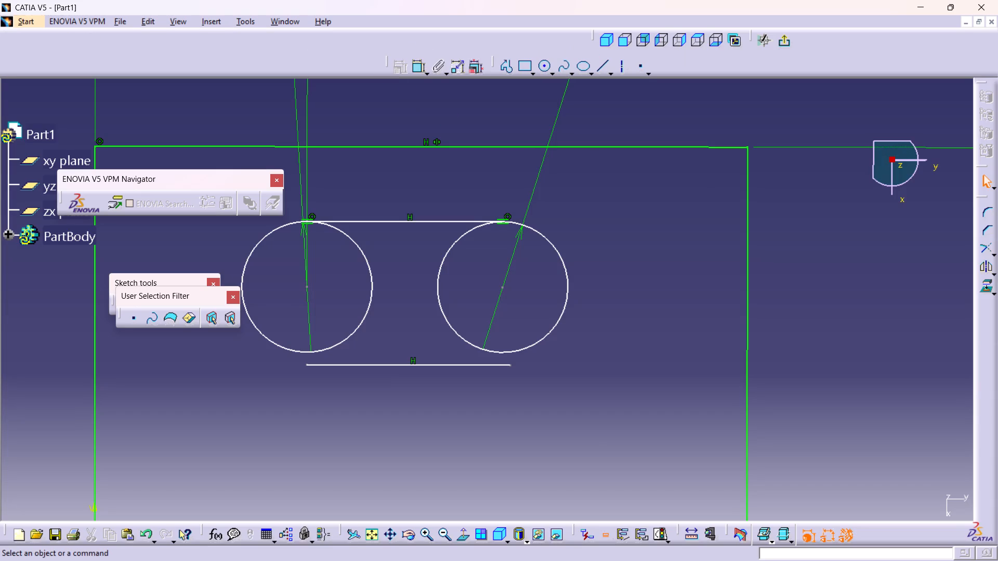
Move the Operation toolbar with the corner, chamfer and trim tools into the same row as the Profile toolbar above the sketch area.
{"action": "left_click_drag", "start_coordinate": [983, 197], "coordinate": [333, 95]}
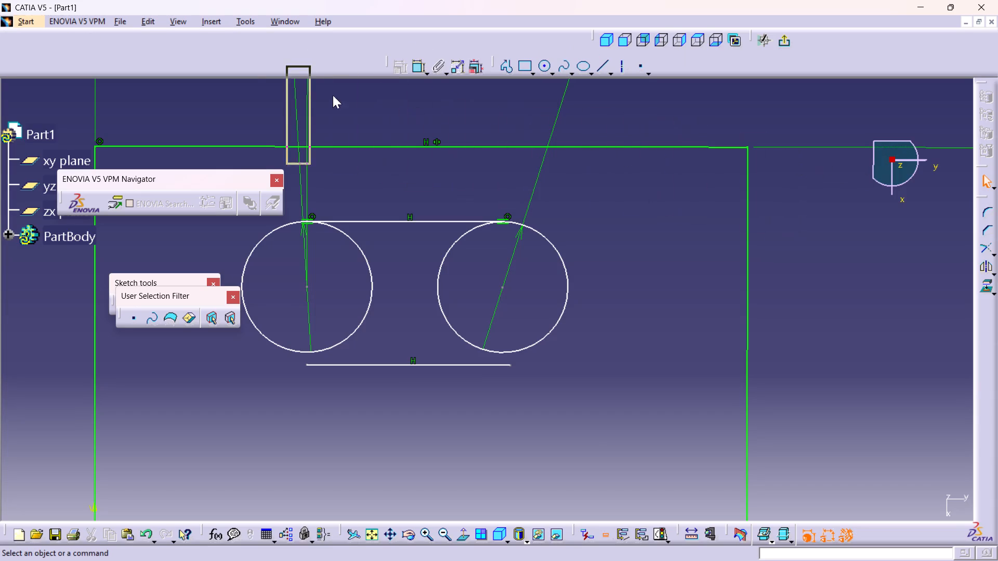
{"action": "left_click_drag", "start_coordinate": [333, 95], "coordinate": [856, 62]}
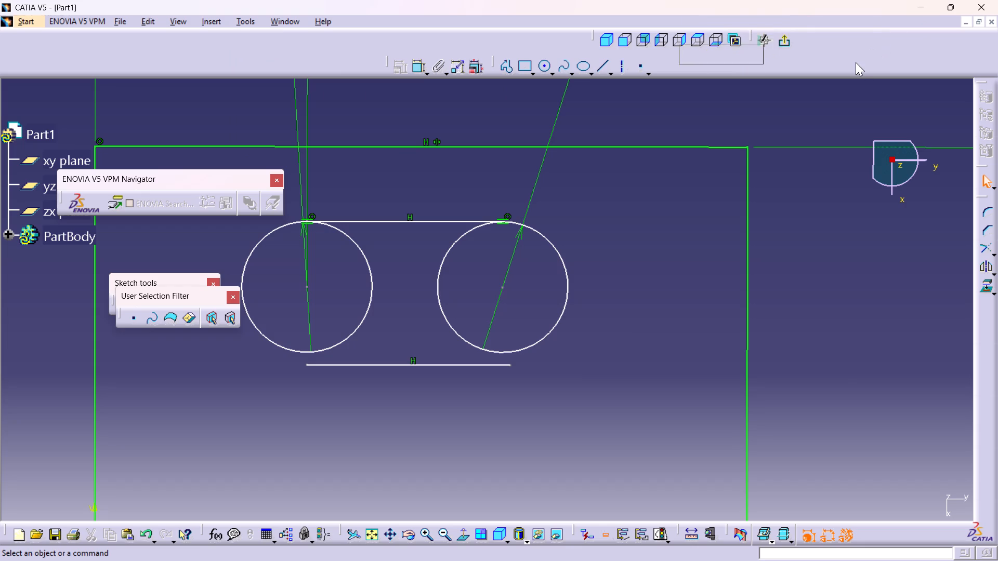
{"action": "left_click_drag", "start_coordinate": [856, 62], "coordinate": [850, 72]}
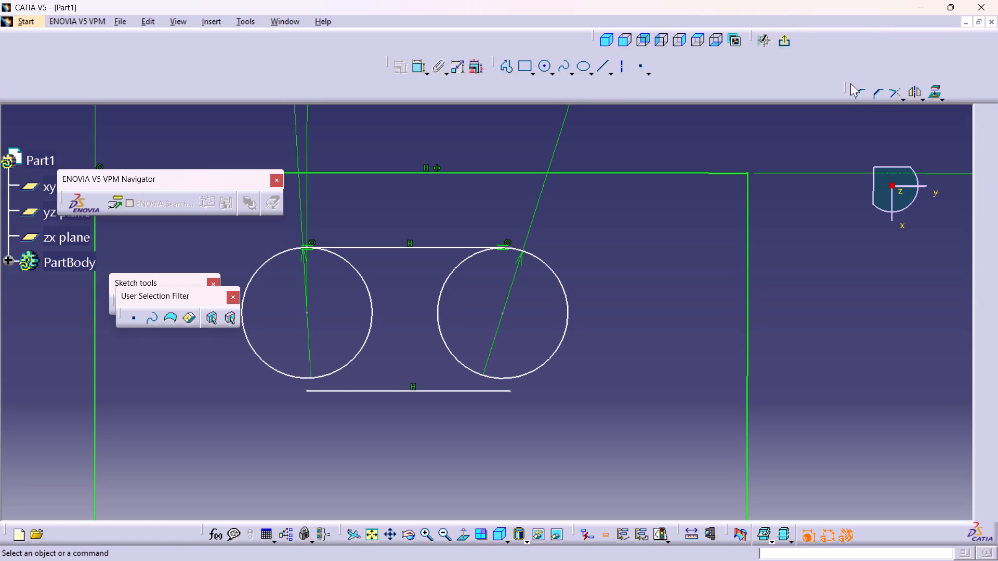
{"action": "left_click_drag", "start_coordinate": [843, 88], "coordinate": [822, 86]}
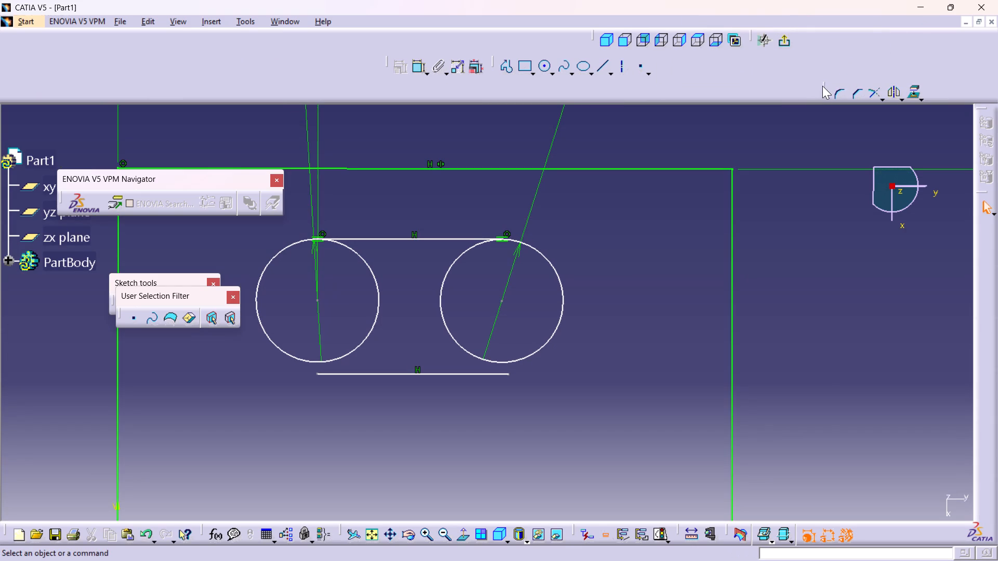
{"action": "left_click_drag", "start_coordinate": [822, 86], "coordinate": [818, 100]}
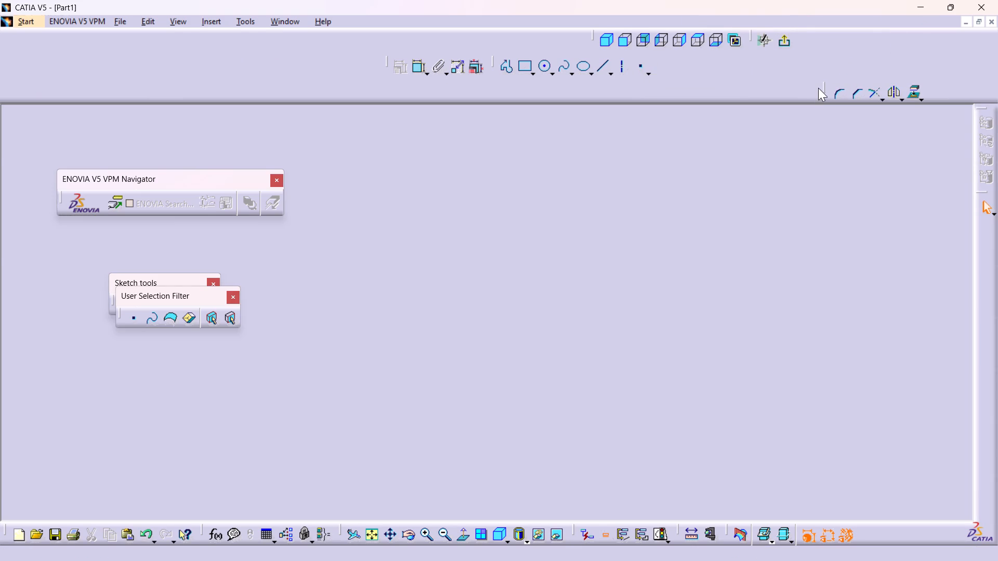
{"action": "left_click_drag", "start_coordinate": [818, 87], "coordinate": [815, 107]}
{"action": "left_click", "coordinate": [816, 107]}
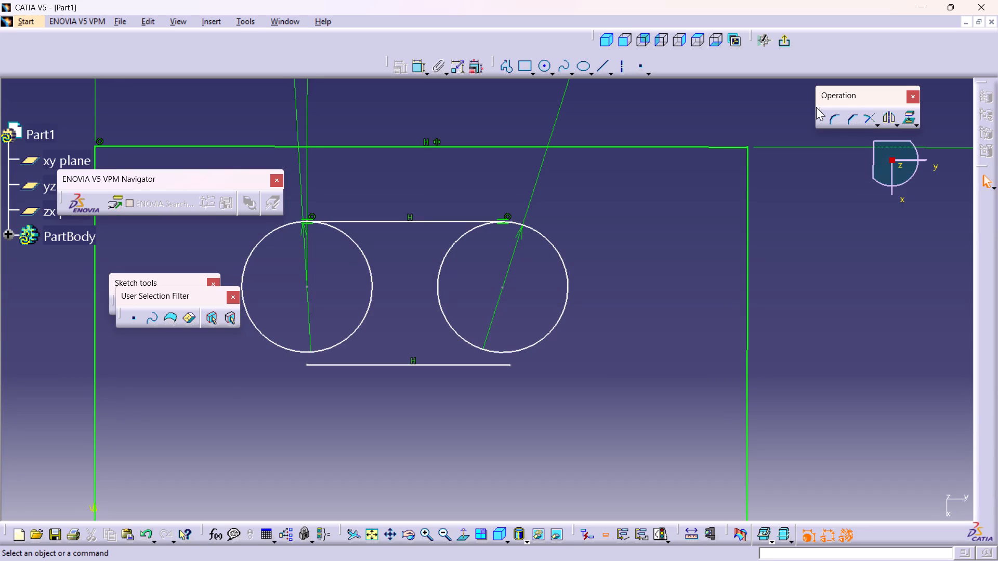
{"action": "left_click_drag", "start_coordinate": [819, 112], "coordinate": [827, 79]}
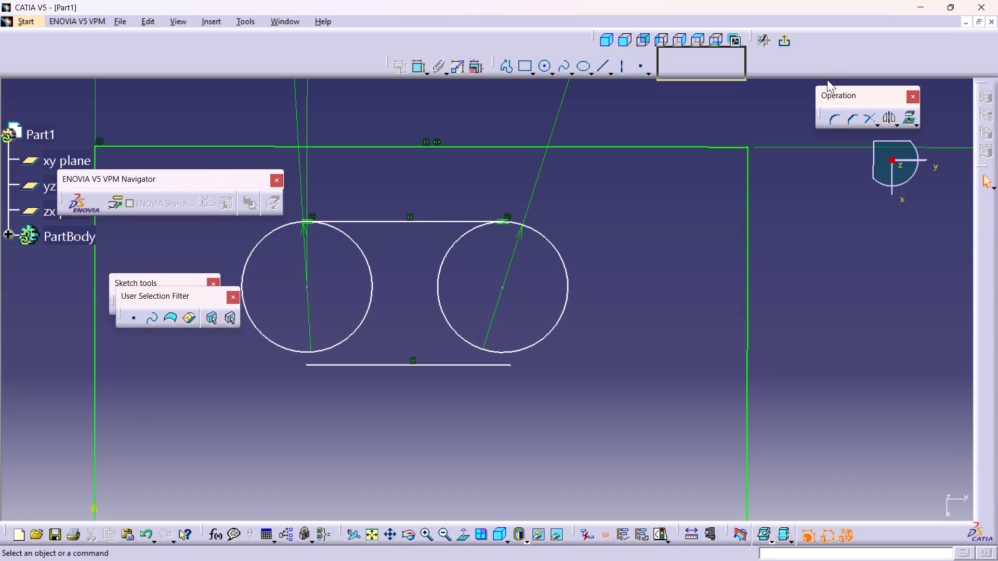
{"action": "left_click_drag", "start_coordinate": [827, 79], "coordinate": [829, 73]}
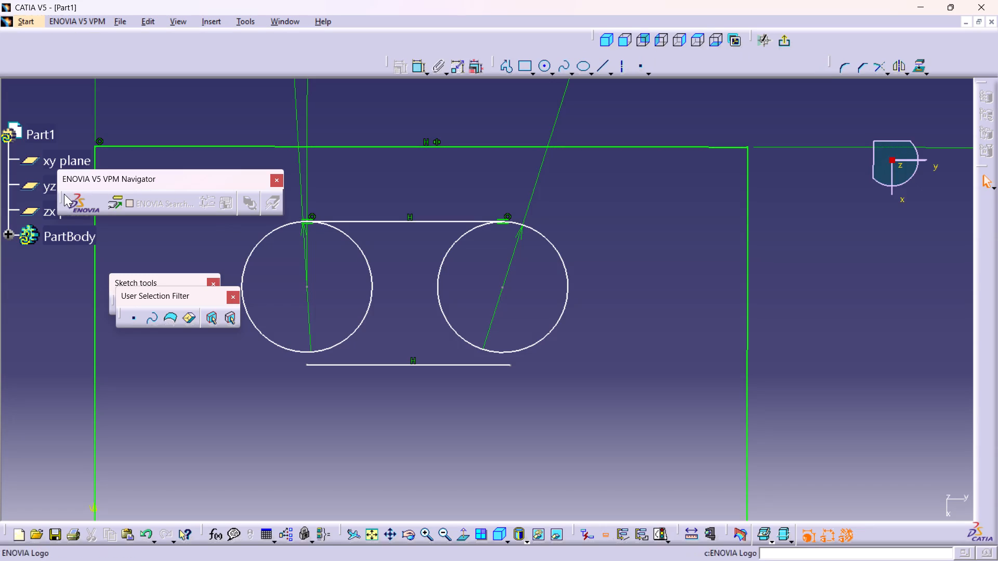
Dock the floating ENOVIA V5 VPM Navigator toolbar in the row with the Constraint toolbar above the sketch area.
{"action": "left_click_drag", "start_coordinate": [61, 198], "coordinate": [103, 95]}
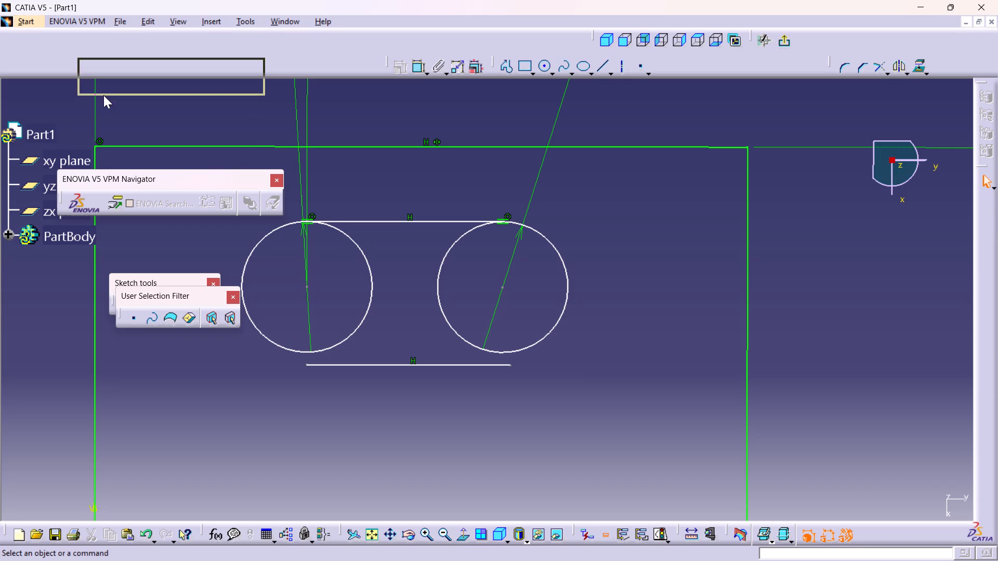
{"action": "left_click_drag", "start_coordinate": [103, 95], "coordinate": [96, 64]}
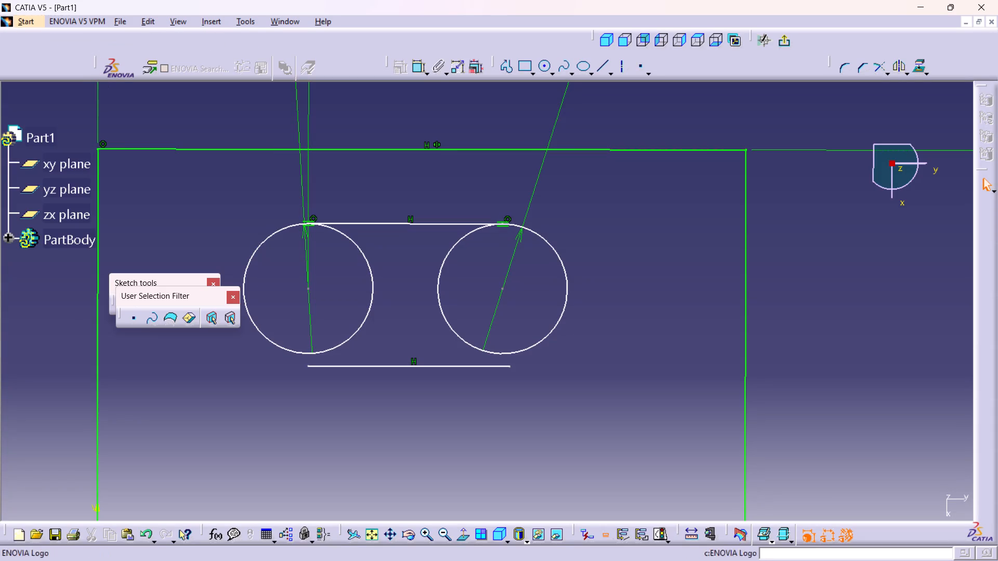
Dock the floating User Selection Filter and Sketch tools toolbars vertically along the edge beside the specification tree.
{"action": "left_click_drag", "start_coordinate": [119, 315], "coordinate": [106, 332]}
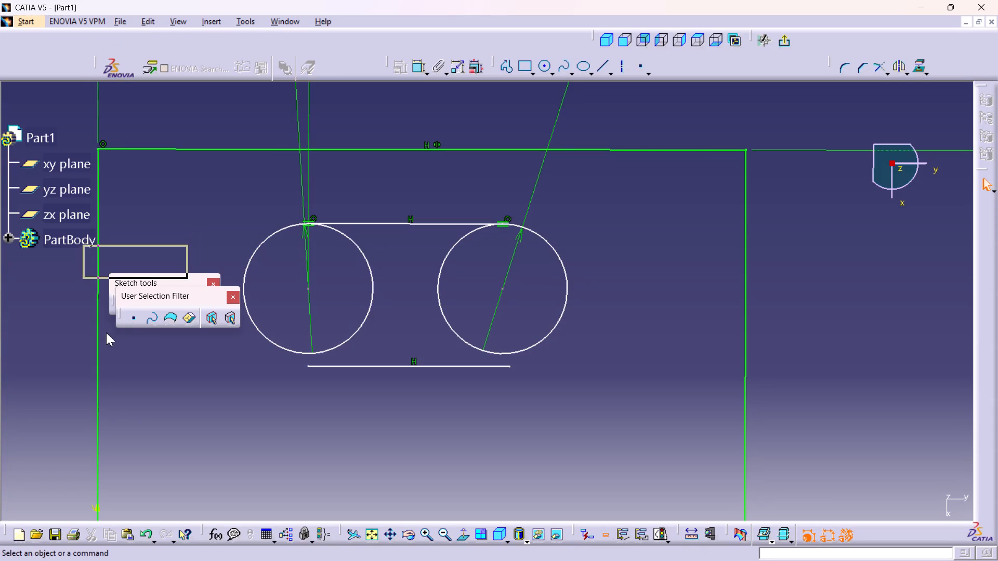
{"action": "left_click_drag", "start_coordinate": [106, 332], "coordinate": [0, 422]}
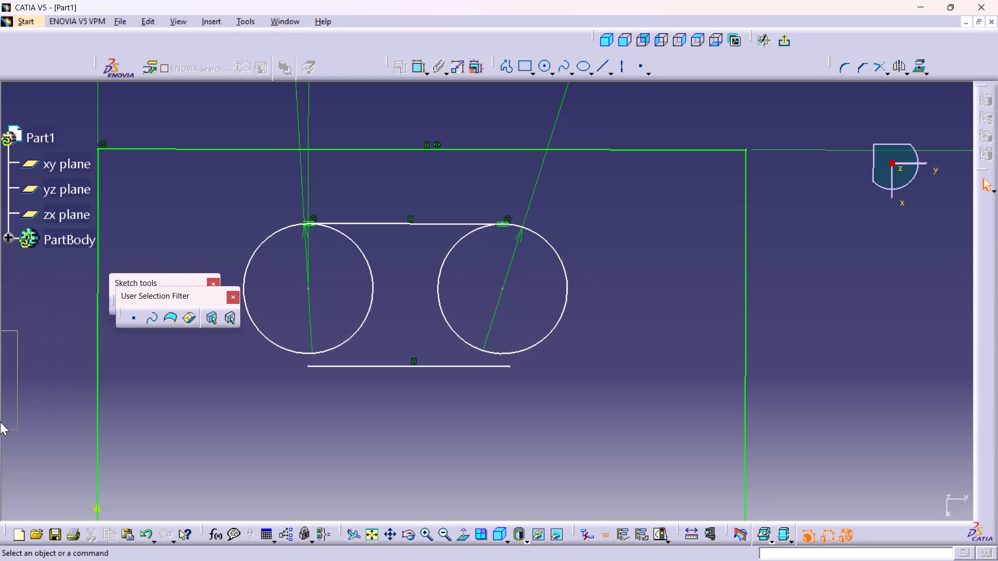
{"action": "left_click_drag", "start_coordinate": [0, 422], "coordinate": [0, 427]}
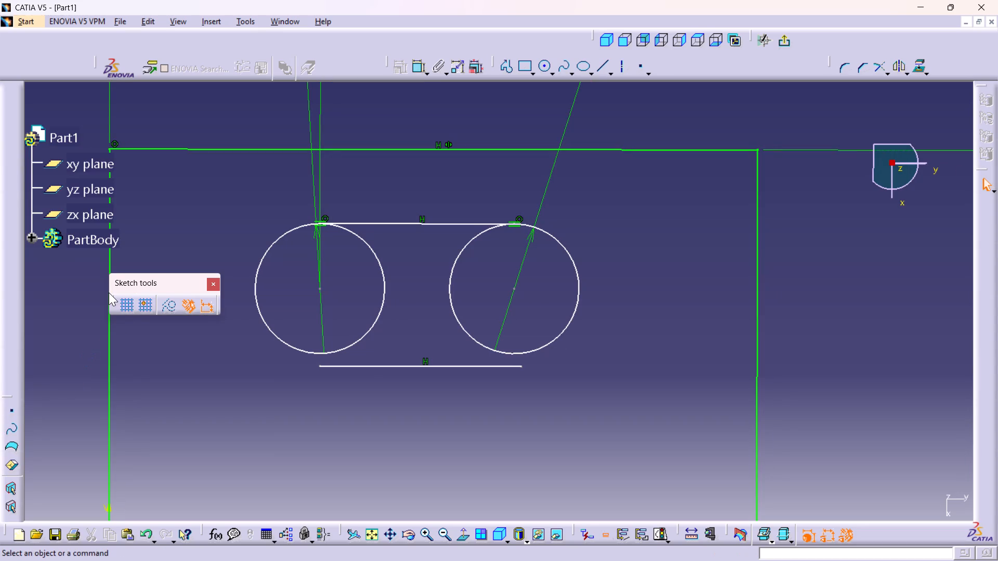
{"action": "left_click_drag", "start_coordinate": [112, 297], "coordinate": [33, 347]}
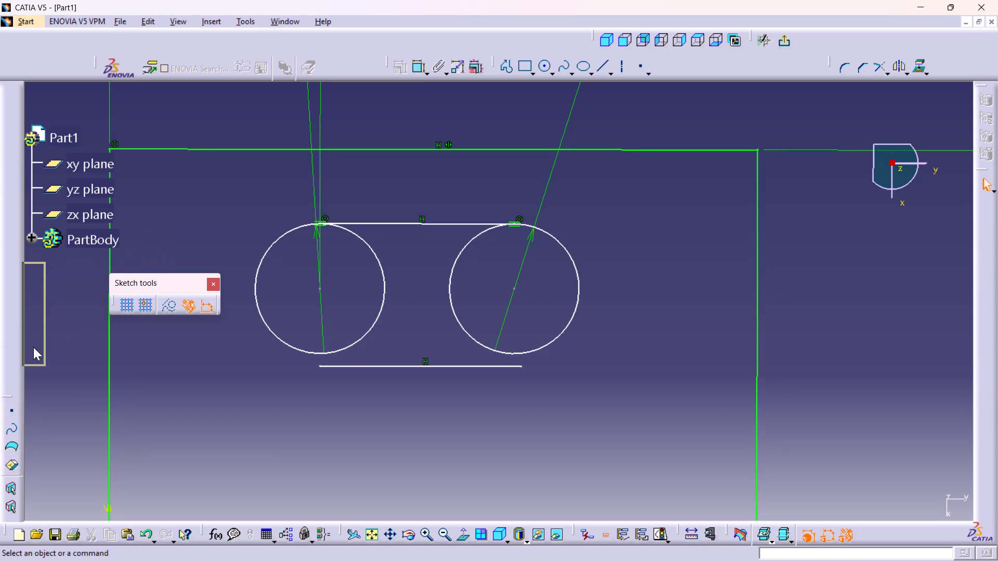
{"action": "left_click_drag", "start_coordinate": [33, 347], "coordinate": [6, 368]}
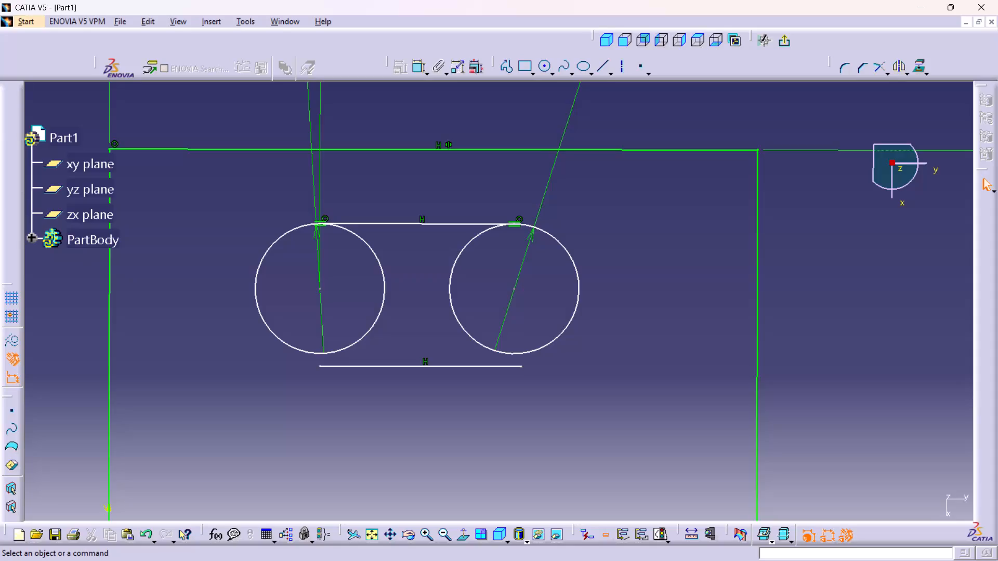
Constrain the left endpoint of the slot's lower line to be coincident with the left circle.
{"action": "double_click", "coordinate": [418, 62]}
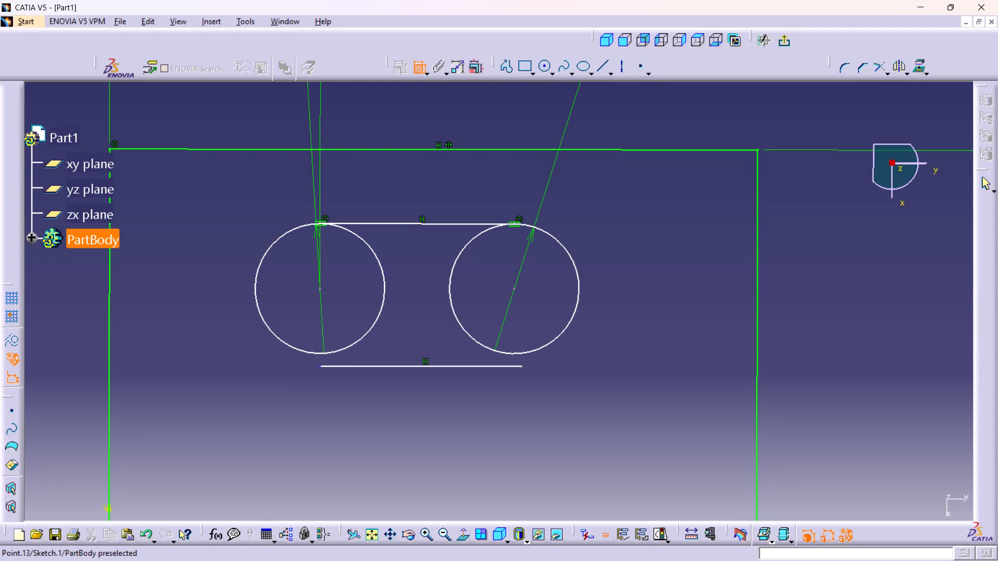
{"action": "left_click", "coordinate": [321, 365]}
{"action": "left_click", "coordinate": [312, 353]}
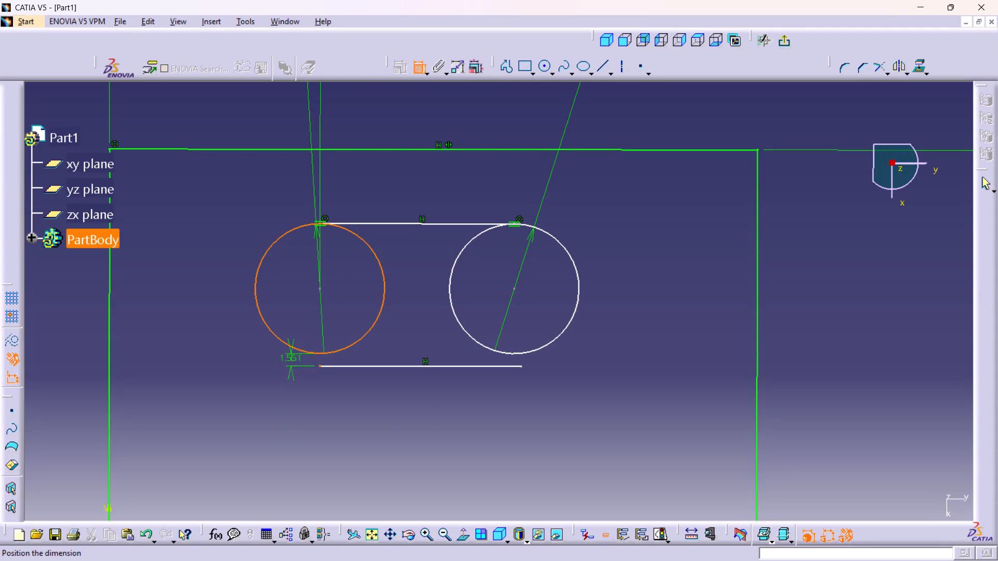
{"action": "right_click", "coordinate": [274, 360]}
{"action": "left_click", "coordinate": [312, 478]}
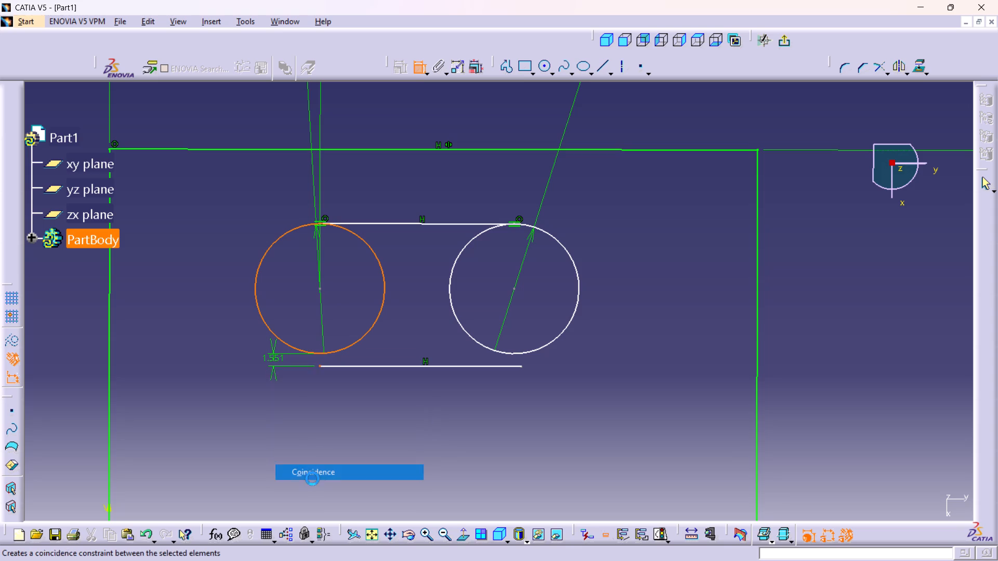
Constrain the right endpoint of the slot's lower line to be coincident with the right circle.
{"action": "middle_click_drag", "start_coordinate": [521, 355], "coordinate": [477, 252]}
{"action": "right_click", "coordinate": [521, 355]}
{"action": "middle_click_drag", "start_coordinate": [519, 355], "coordinate": [387, 177]}
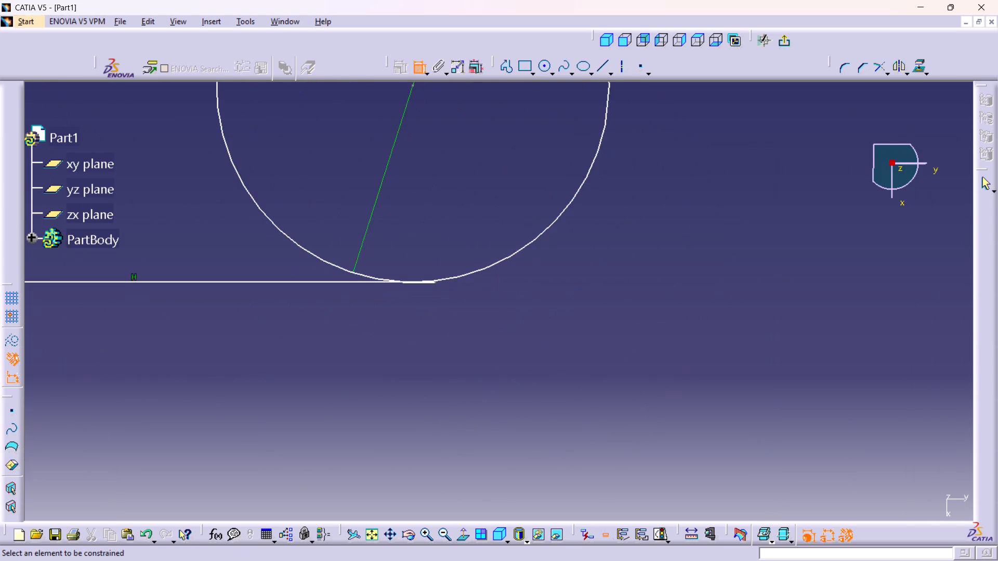
{"action": "middle_click_drag", "start_coordinate": [405, 221], "coordinate": [370, 78]}
{"action": "right_click_drag", "start_coordinate": [405, 221], "coordinate": [398, 205]}
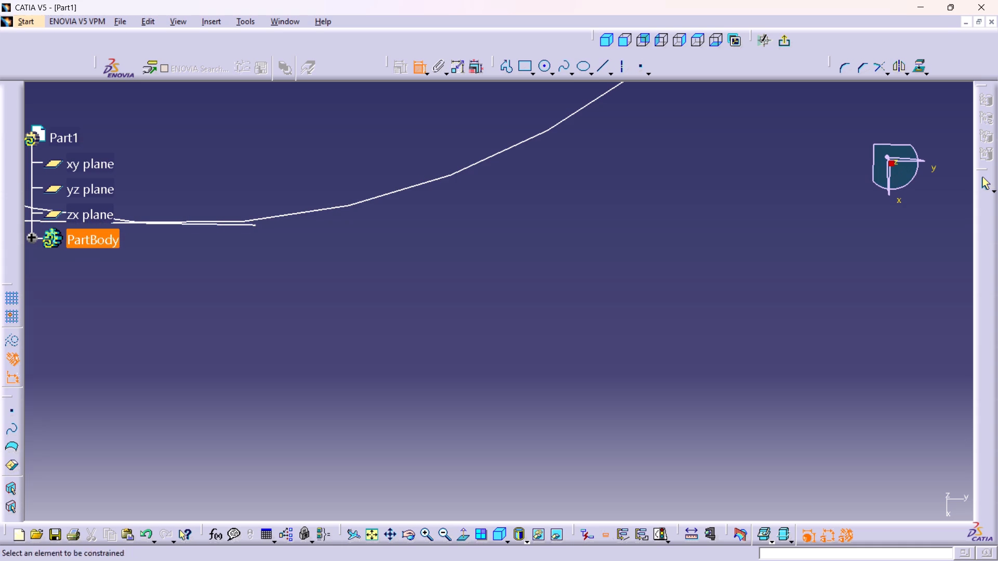
{"action": "left_click", "coordinate": [254, 226]}
{"action": "left_click", "coordinate": [308, 210]}
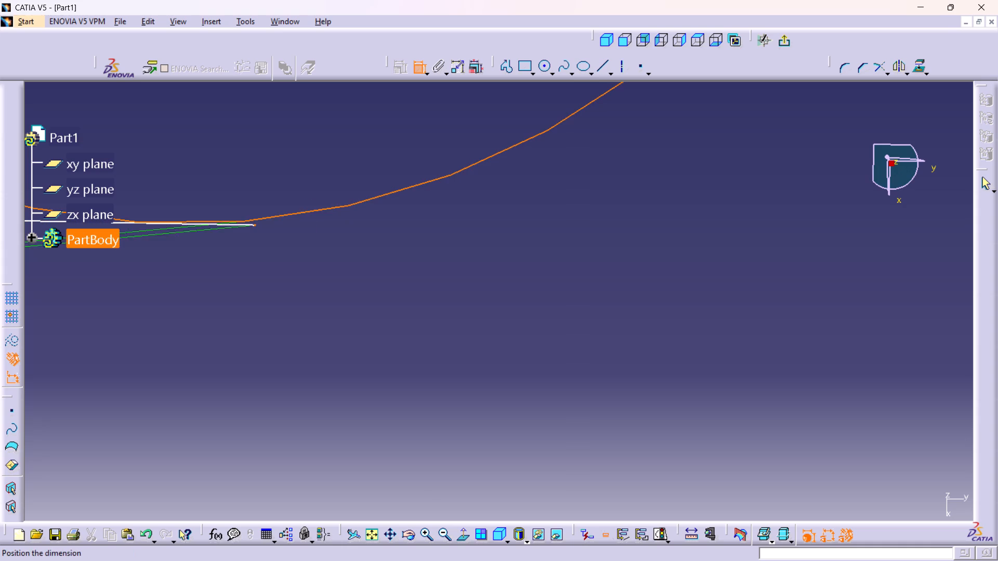
{"action": "right_click", "coordinate": [322, 253]}
{"action": "left_click", "coordinate": [383, 367]}
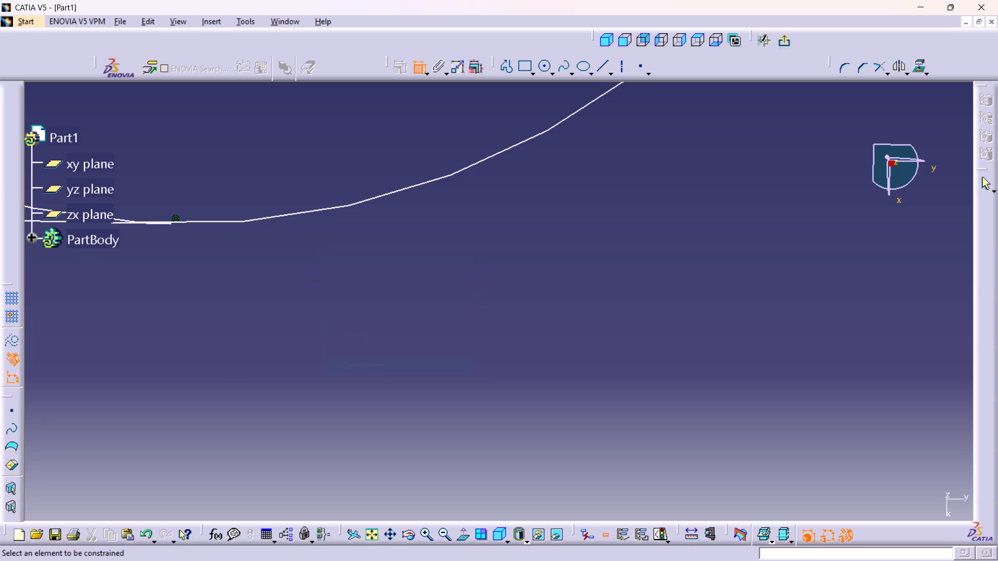
Add a tangency constraint between the slot's lower line and the left circle.
{"action": "middle_click_drag", "start_coordinate": [227, 223], "coordinate": [312, 411]}
{"action": "right_click", "coordinate": [227, 223]}
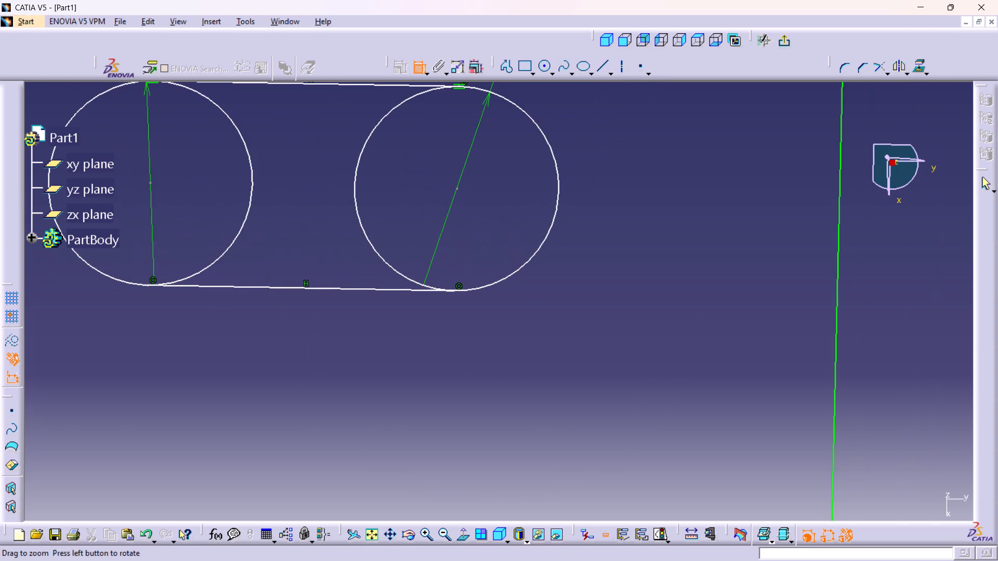
{"action": "left_click", "coordinate": [271, 286]}
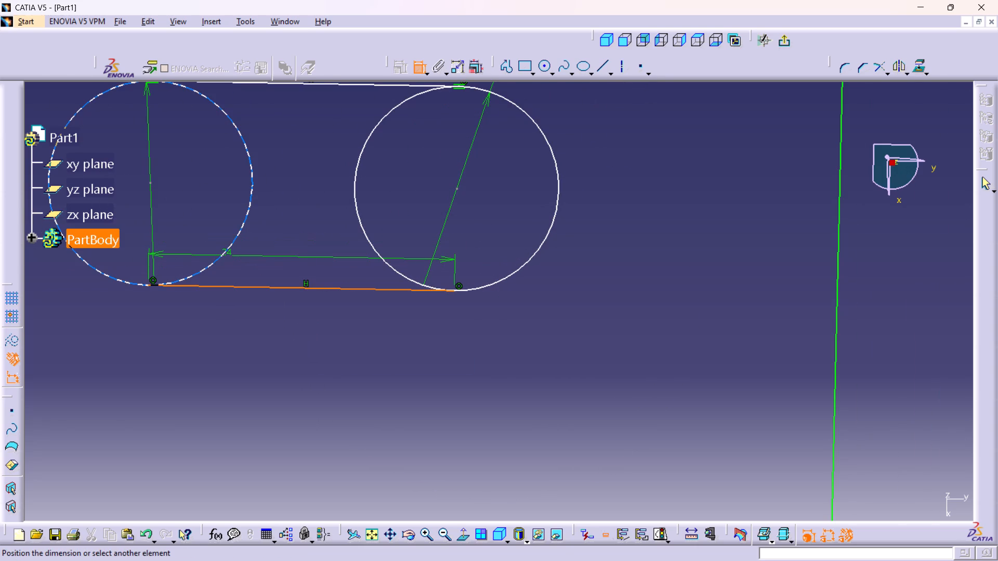
{"action": "left_click", "coordinate": [219, 252]}
{"action": "right_click", "coordinate": [201, 315]}
{"action": "left_click", "coordinate": [236, 377]}
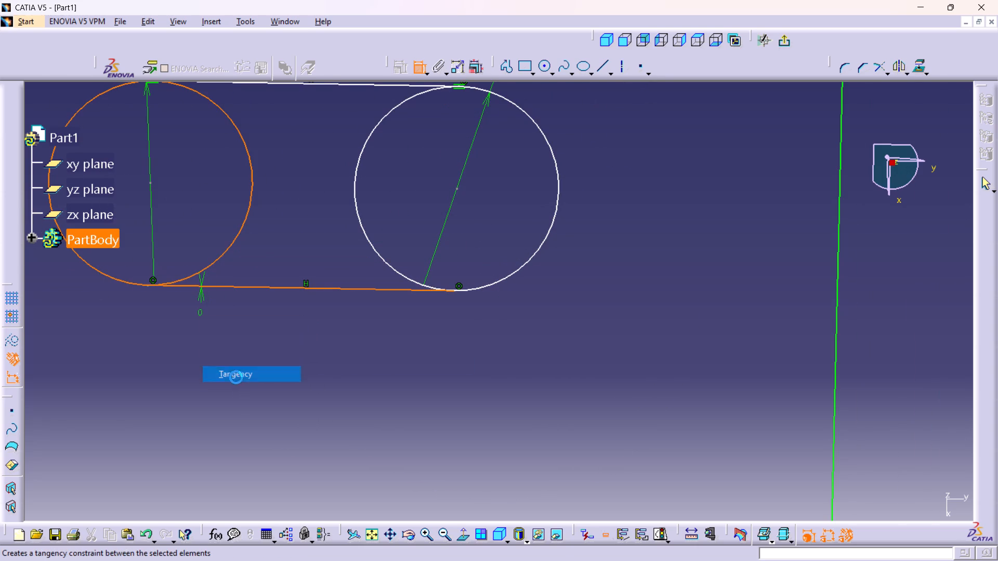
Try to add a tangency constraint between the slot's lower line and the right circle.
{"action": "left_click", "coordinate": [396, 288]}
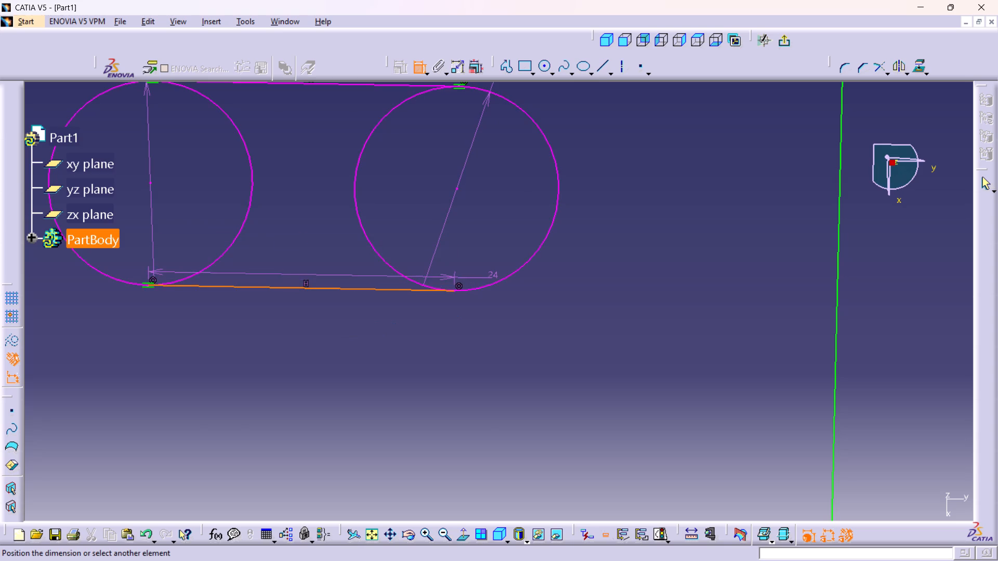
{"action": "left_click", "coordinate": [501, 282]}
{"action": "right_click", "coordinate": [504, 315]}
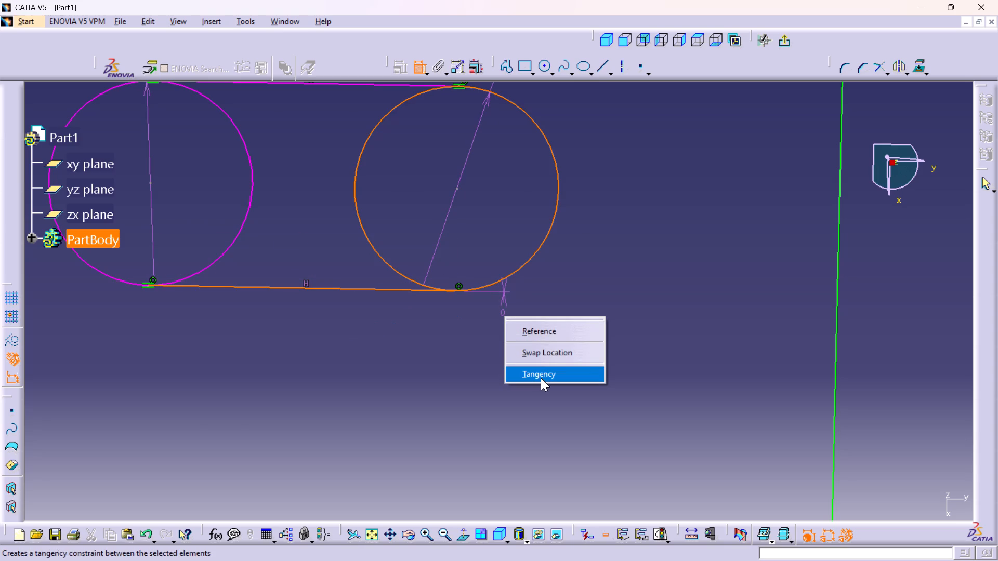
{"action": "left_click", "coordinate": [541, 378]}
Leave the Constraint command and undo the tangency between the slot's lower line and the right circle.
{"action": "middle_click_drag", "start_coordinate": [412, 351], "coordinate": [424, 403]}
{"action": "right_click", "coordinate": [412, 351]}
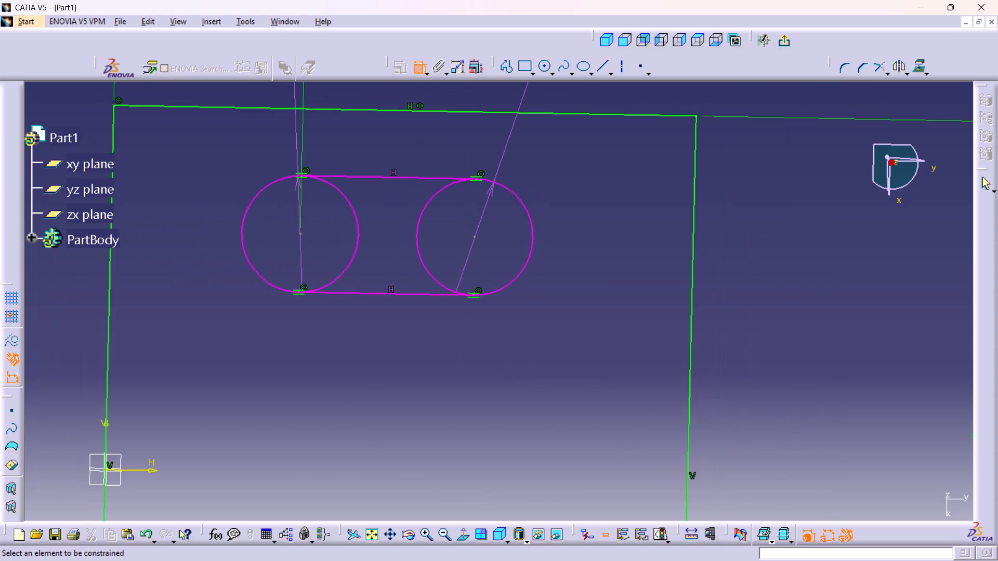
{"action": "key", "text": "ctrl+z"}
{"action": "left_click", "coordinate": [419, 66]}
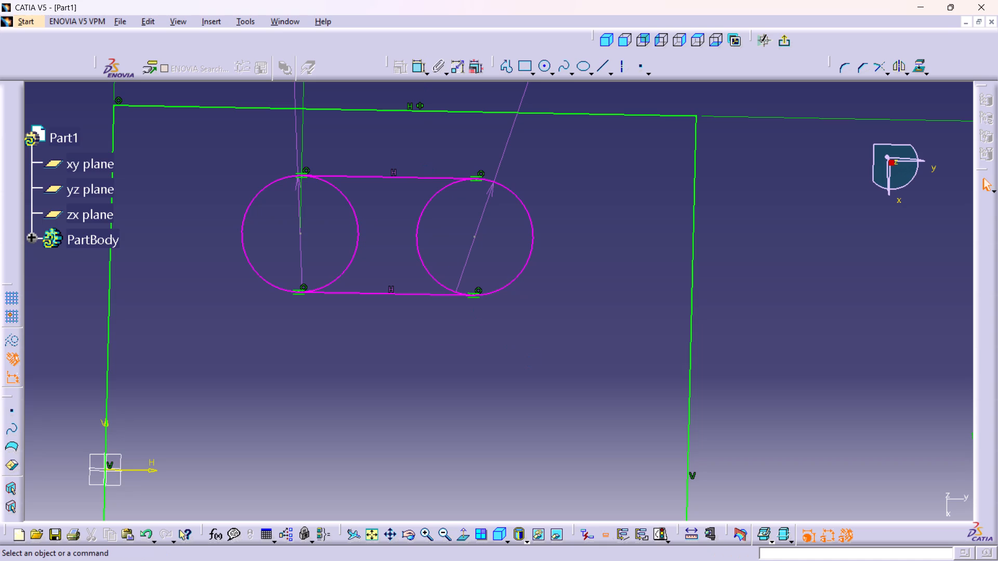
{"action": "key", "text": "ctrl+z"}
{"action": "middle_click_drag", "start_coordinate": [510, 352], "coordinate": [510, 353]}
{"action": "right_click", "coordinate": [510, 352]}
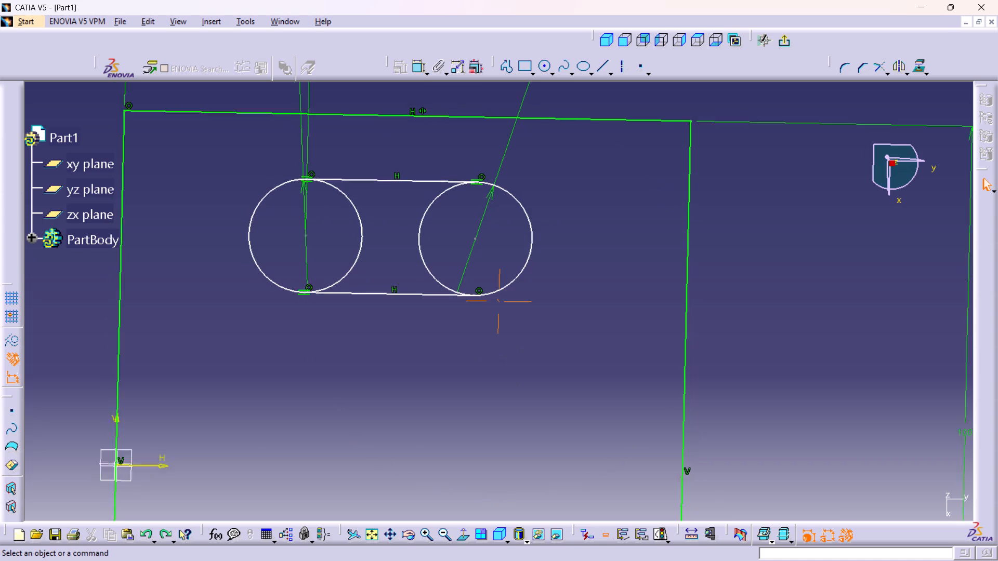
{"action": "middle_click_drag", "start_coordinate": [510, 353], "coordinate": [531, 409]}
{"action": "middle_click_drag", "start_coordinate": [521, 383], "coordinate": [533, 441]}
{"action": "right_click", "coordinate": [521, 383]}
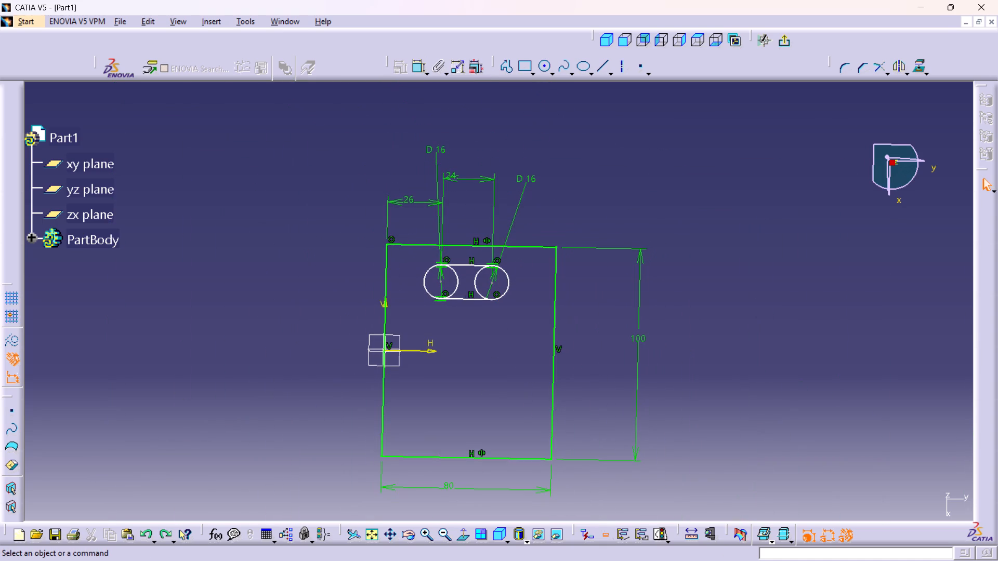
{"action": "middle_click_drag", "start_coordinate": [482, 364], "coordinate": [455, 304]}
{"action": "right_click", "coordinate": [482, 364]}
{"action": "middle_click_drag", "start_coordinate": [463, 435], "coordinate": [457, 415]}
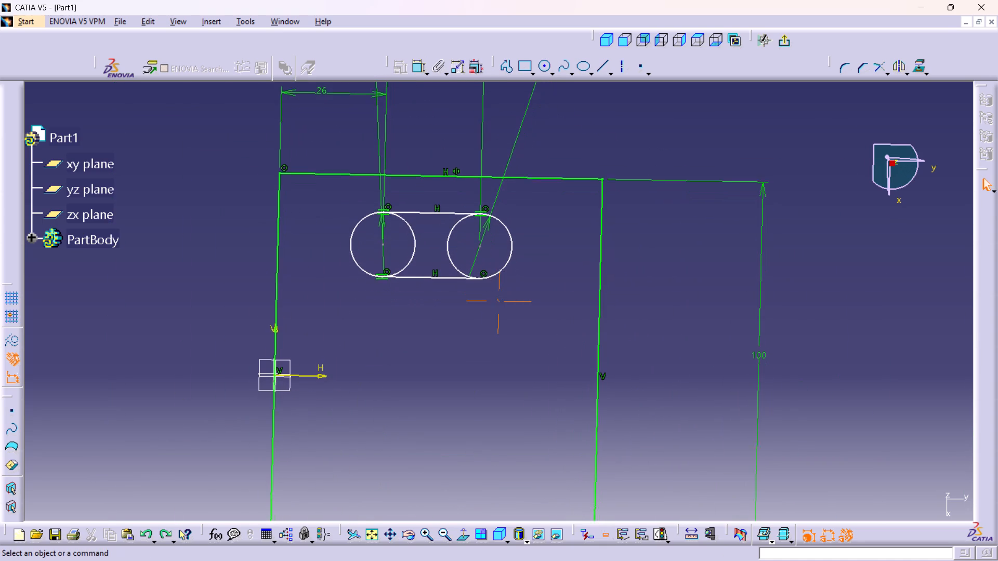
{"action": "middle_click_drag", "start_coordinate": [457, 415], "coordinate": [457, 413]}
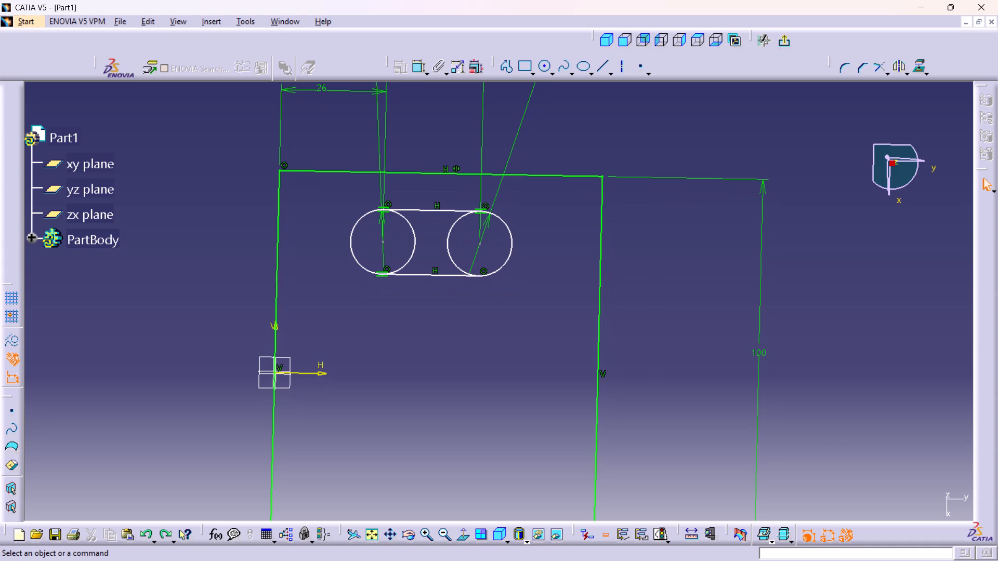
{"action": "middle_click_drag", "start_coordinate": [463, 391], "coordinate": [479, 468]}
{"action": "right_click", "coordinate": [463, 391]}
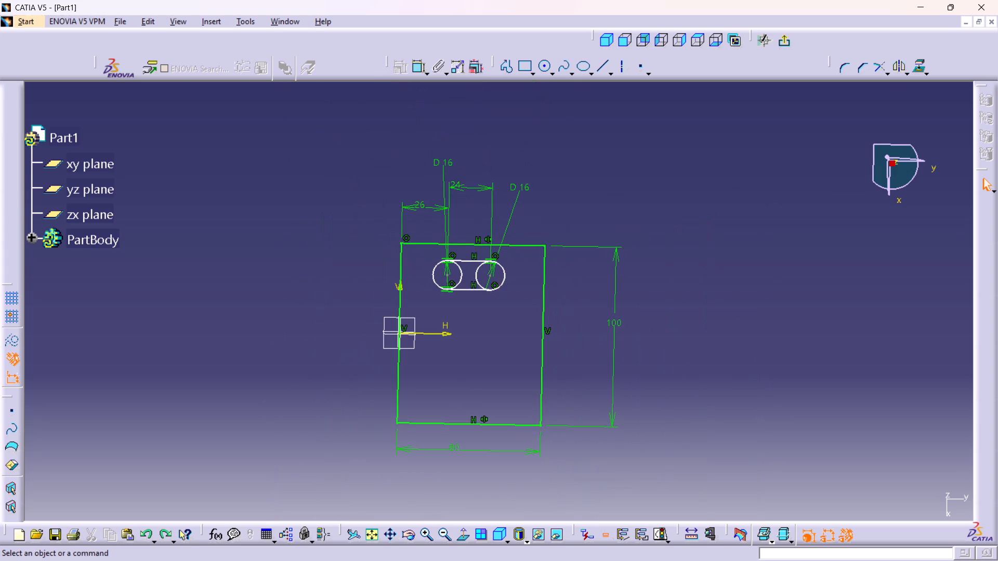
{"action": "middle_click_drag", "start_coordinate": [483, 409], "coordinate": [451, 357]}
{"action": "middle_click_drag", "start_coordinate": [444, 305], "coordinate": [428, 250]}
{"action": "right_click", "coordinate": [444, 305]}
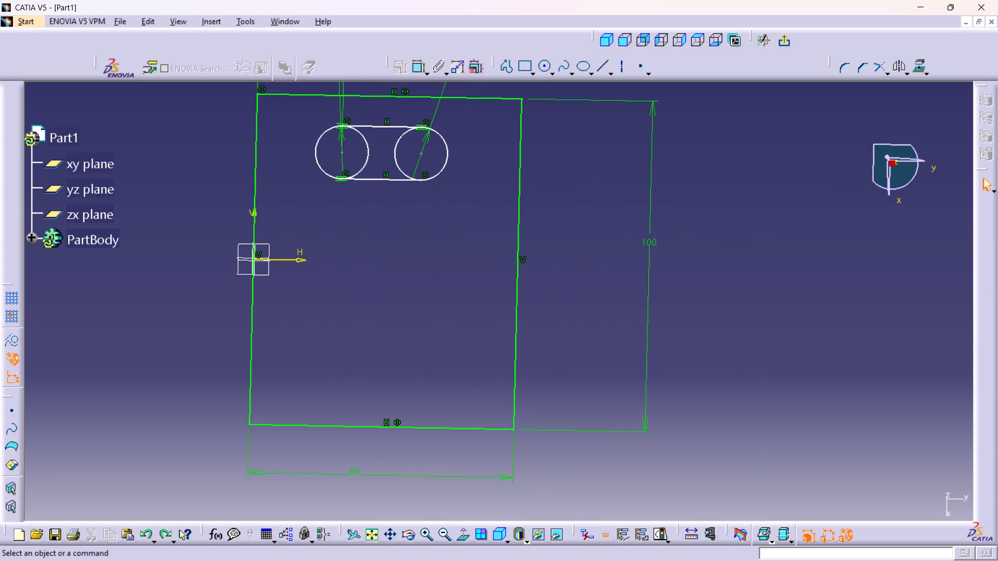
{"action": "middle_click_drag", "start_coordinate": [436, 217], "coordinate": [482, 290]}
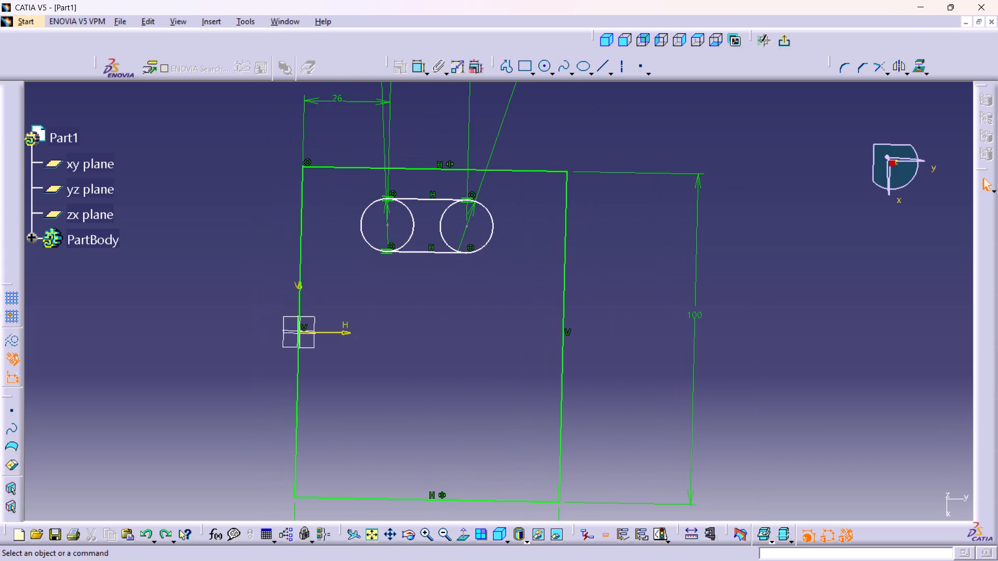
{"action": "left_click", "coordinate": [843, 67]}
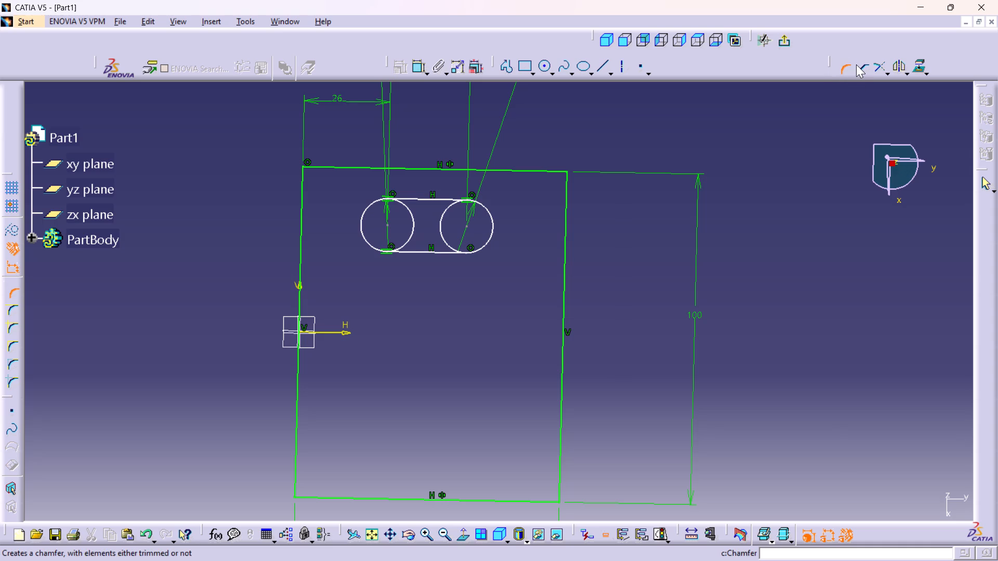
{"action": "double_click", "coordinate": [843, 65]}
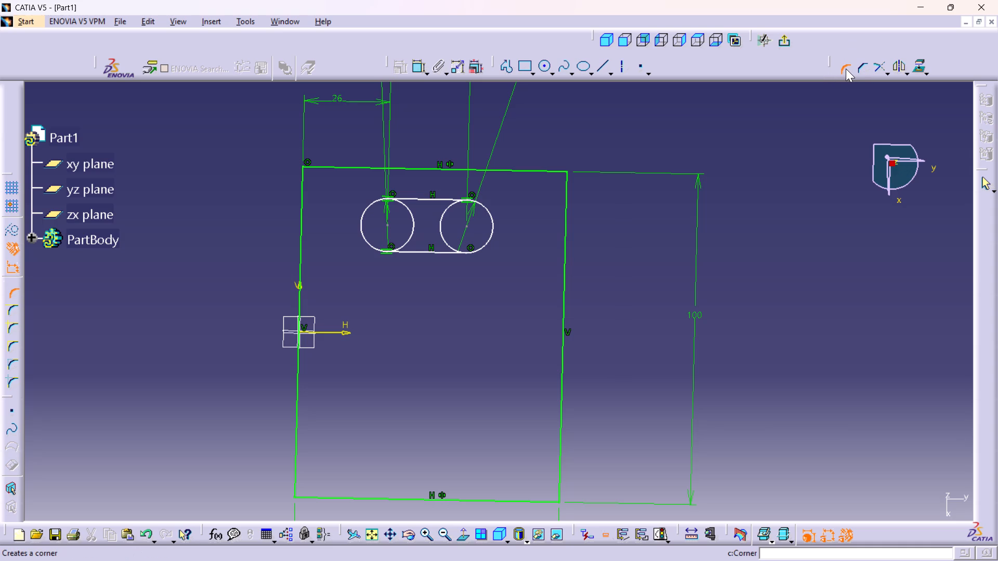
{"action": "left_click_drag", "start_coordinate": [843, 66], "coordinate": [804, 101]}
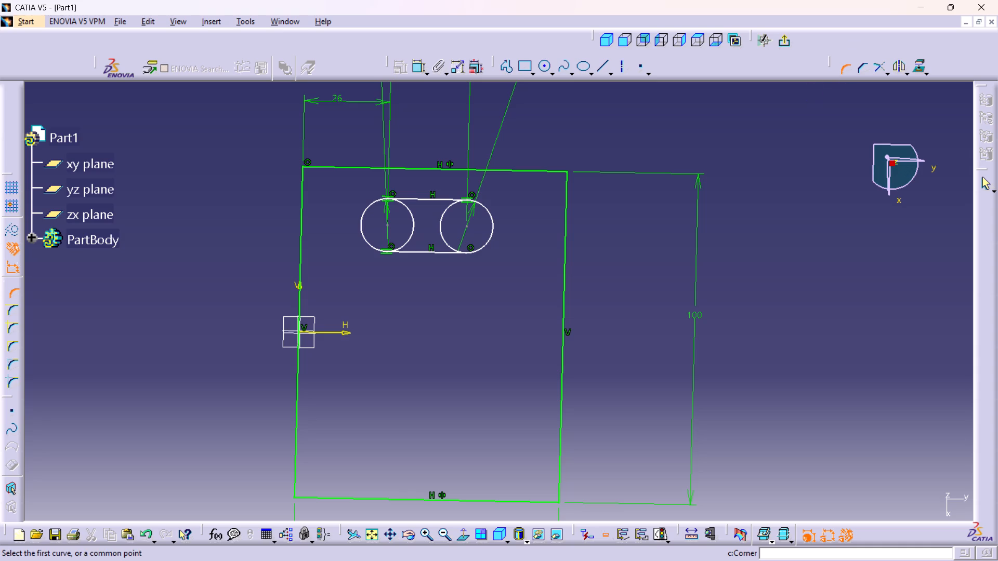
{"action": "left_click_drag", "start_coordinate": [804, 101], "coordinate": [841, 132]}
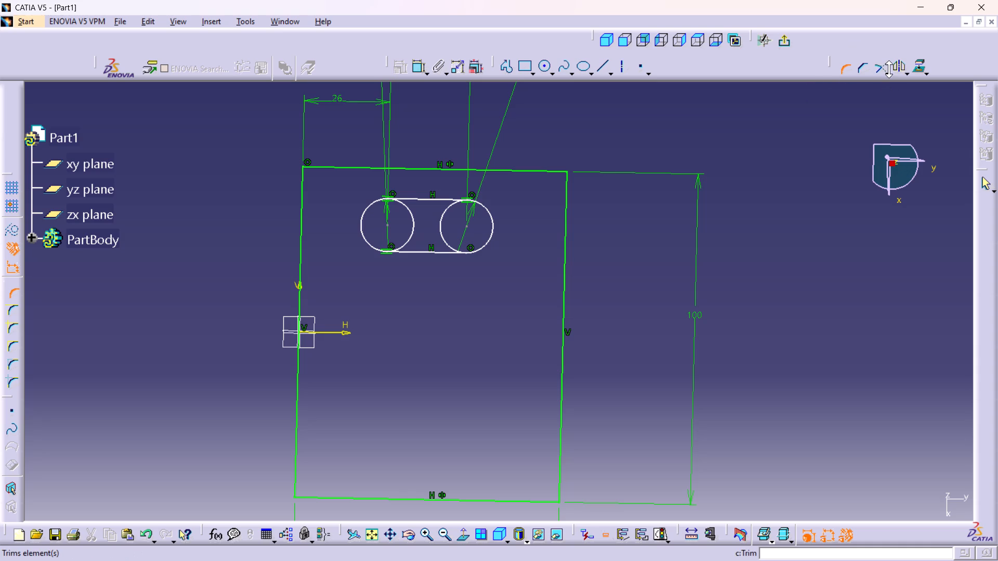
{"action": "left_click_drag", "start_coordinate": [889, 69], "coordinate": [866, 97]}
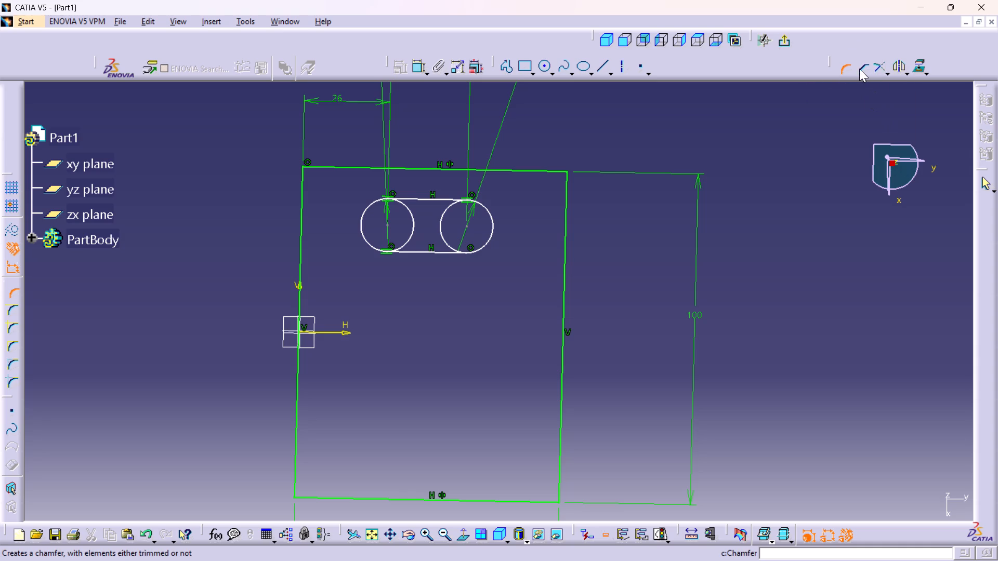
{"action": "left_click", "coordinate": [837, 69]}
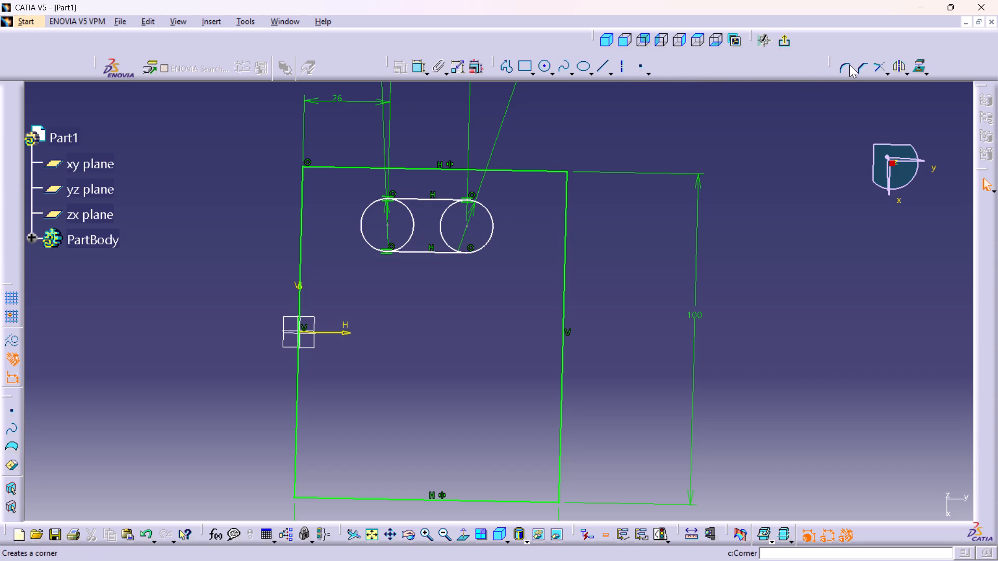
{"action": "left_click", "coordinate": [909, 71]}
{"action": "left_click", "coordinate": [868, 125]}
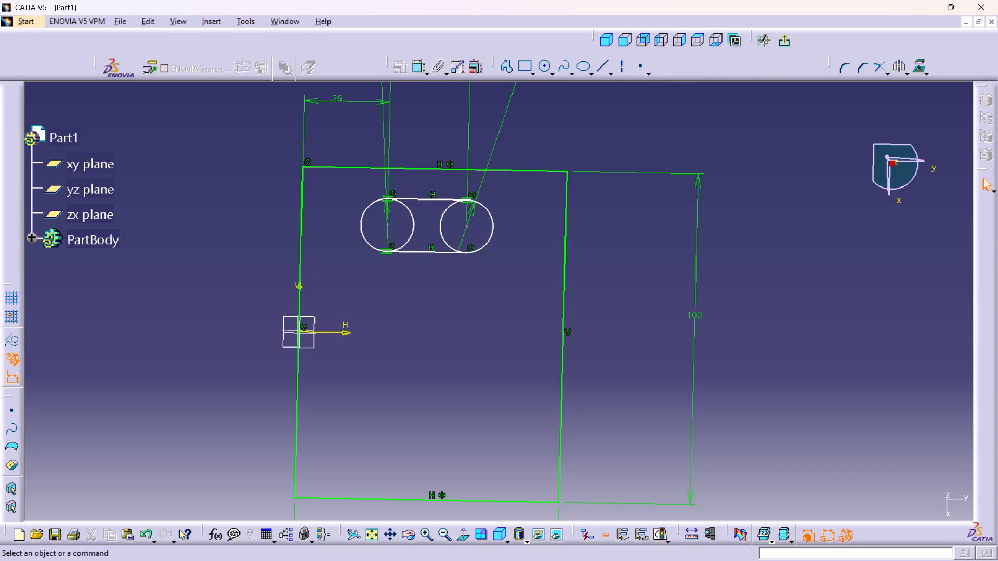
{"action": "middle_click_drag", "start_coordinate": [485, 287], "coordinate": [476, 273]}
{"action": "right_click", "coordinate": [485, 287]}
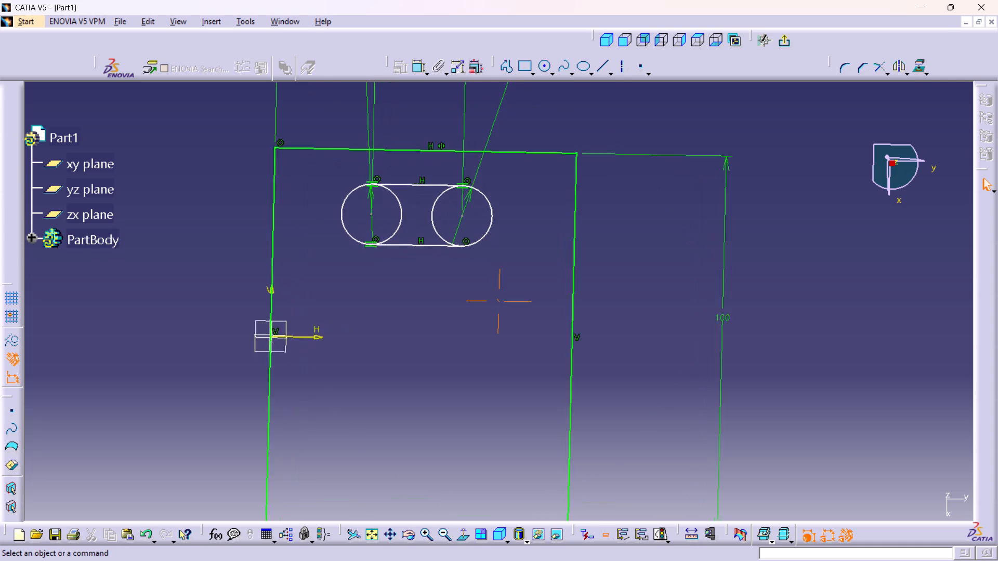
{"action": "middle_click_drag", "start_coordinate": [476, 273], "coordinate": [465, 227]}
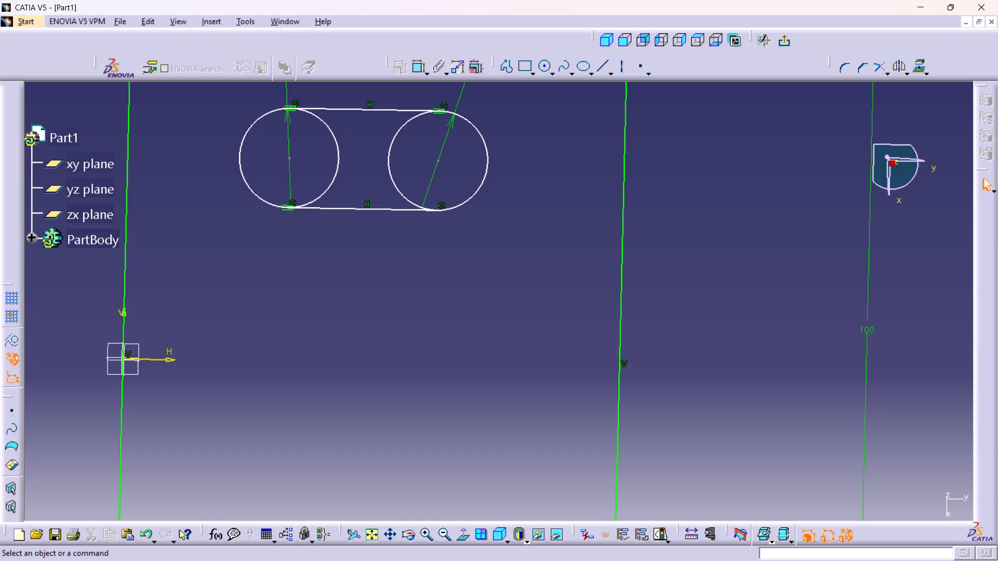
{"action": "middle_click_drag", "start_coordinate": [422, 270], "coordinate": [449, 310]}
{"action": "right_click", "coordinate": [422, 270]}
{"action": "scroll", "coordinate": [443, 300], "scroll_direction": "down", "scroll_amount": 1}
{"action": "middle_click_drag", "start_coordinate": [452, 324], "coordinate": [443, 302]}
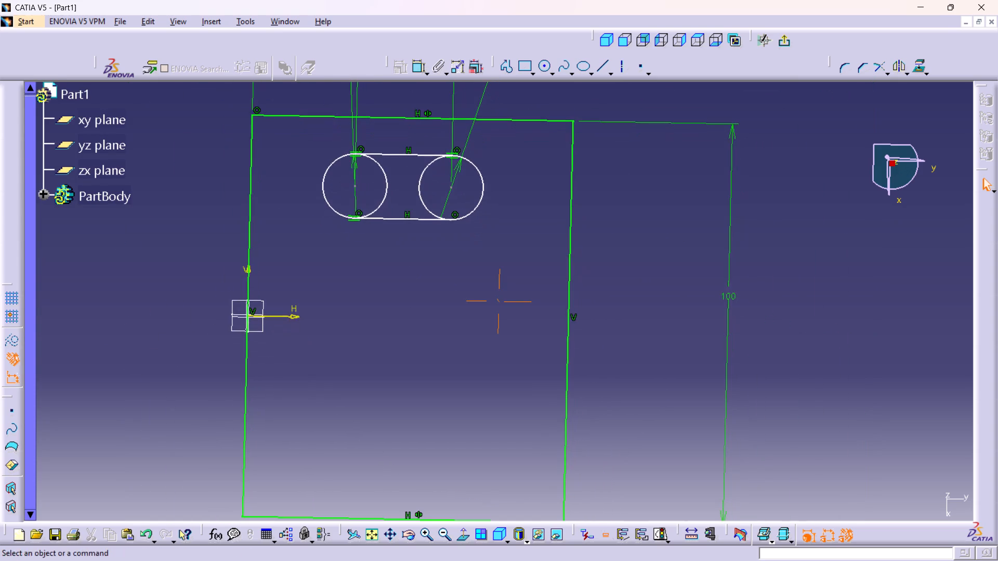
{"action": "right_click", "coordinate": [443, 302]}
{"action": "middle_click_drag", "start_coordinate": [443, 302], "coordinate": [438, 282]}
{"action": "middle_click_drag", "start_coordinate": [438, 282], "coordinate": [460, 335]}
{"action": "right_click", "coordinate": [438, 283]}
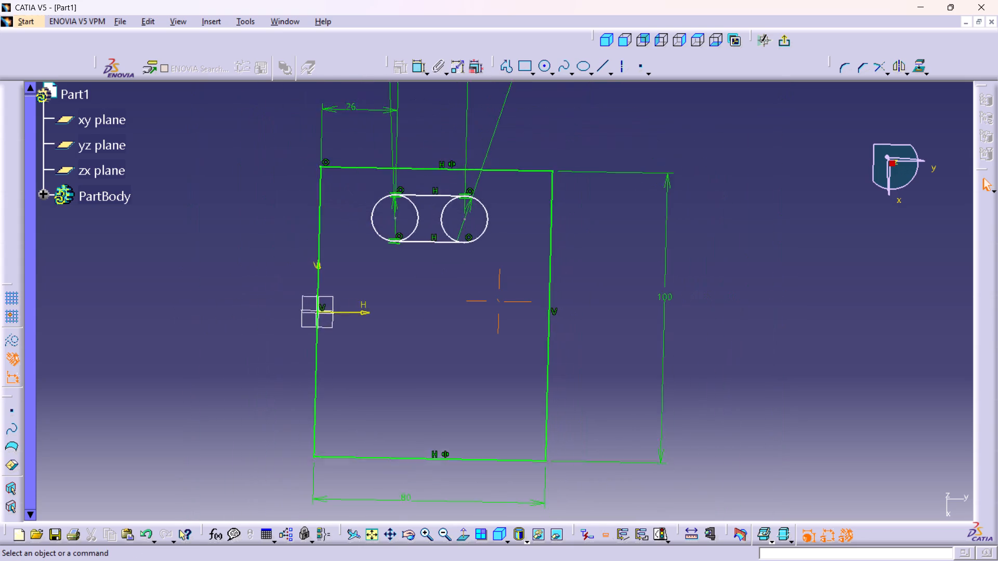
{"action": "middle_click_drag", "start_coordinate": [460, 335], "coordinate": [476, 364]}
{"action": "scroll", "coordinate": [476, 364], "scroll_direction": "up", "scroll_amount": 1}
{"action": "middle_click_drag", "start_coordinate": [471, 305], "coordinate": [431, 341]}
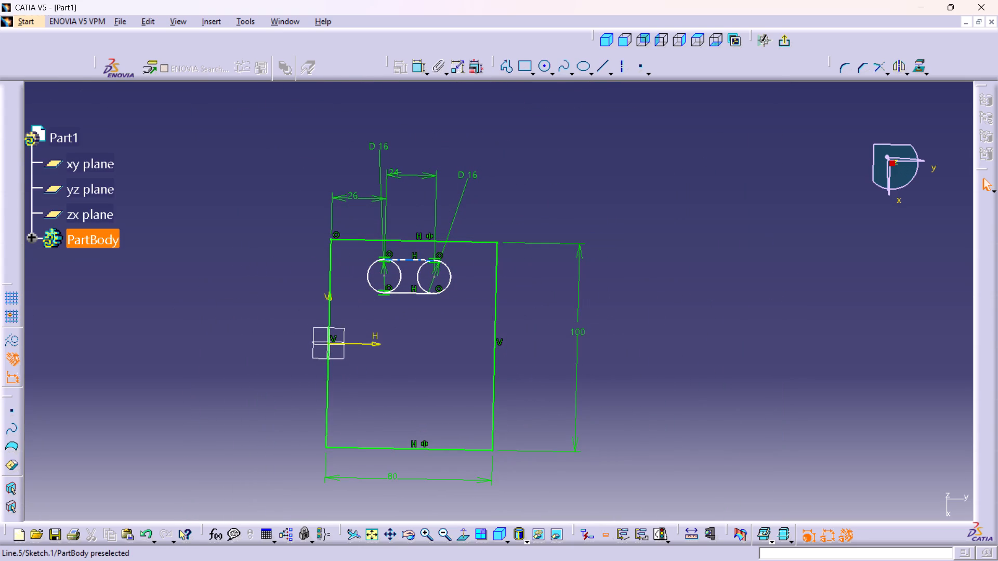
Use Quick Trim to remove the inner arcs of both slot circles, leaving a closed slot outline with rounded ends.
{"action": "middle_click_drag", "start_coordinate": [407, 301], "coordinate": [393, 224]}
{"action": "right_click", "coordinate": [407, 301]}
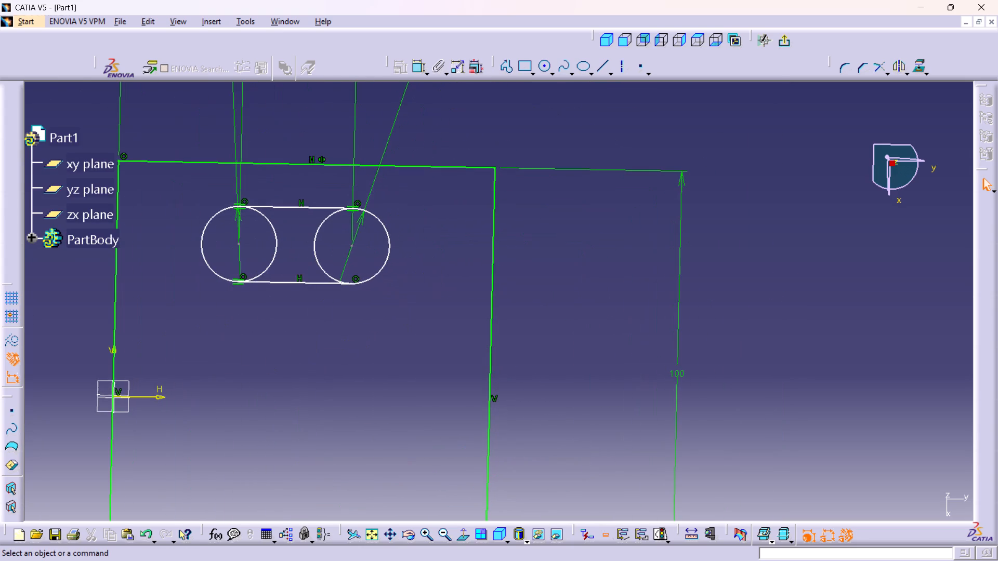
{"action": "middle_click_drag", "start_coordinate": [339, 258], "coordinate": [412, 233]}
{"action": "middle_click_drag", "start_coordinate": [386, 242], "coordinate": [372, 190]}
{"action": "right_click", "coordinate": [386, 242]}
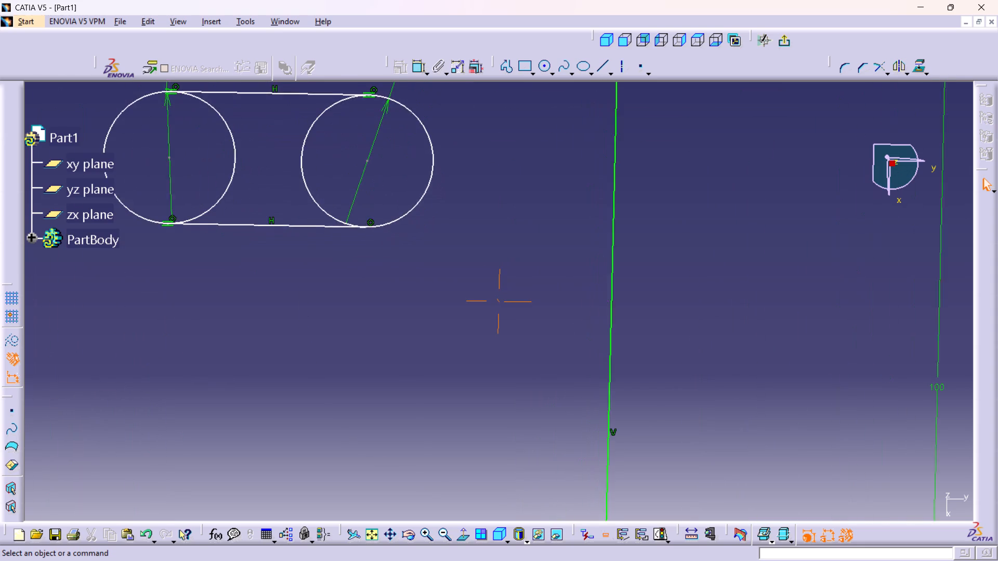
{"action": "middle_click_drag", "start_coordinate": [372, 190], "coordinate": [372, 190]}
{"action": "middle_click_drag", "start_coordinate": [341, 212], "coordinate": [548, 259]}
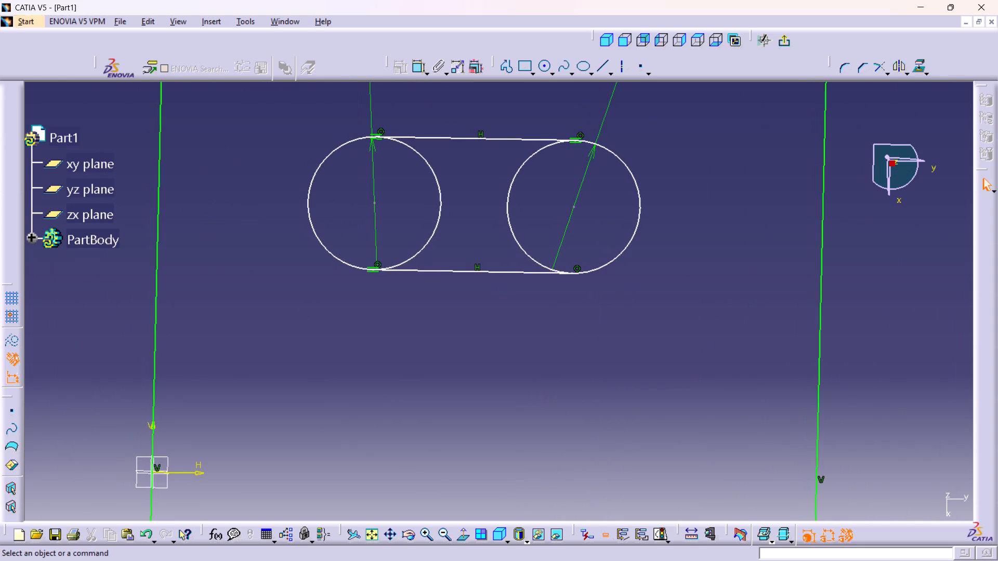
{"action": "left_click", "coordinate": [888, 70]}
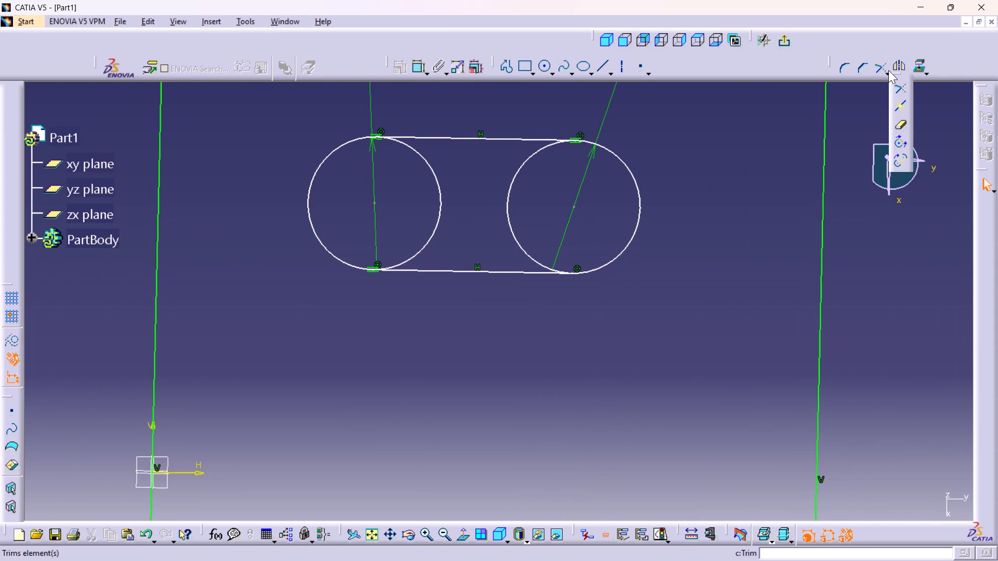
{"action": "left_click", "coordinate": [900, 126]}
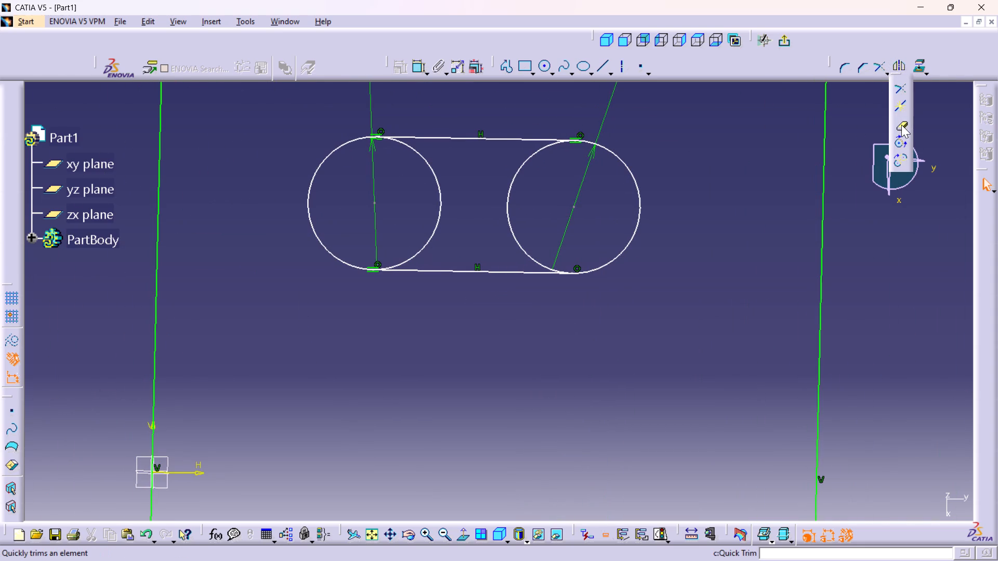
{"action": "left_click", "coordinate": [441, 211]}
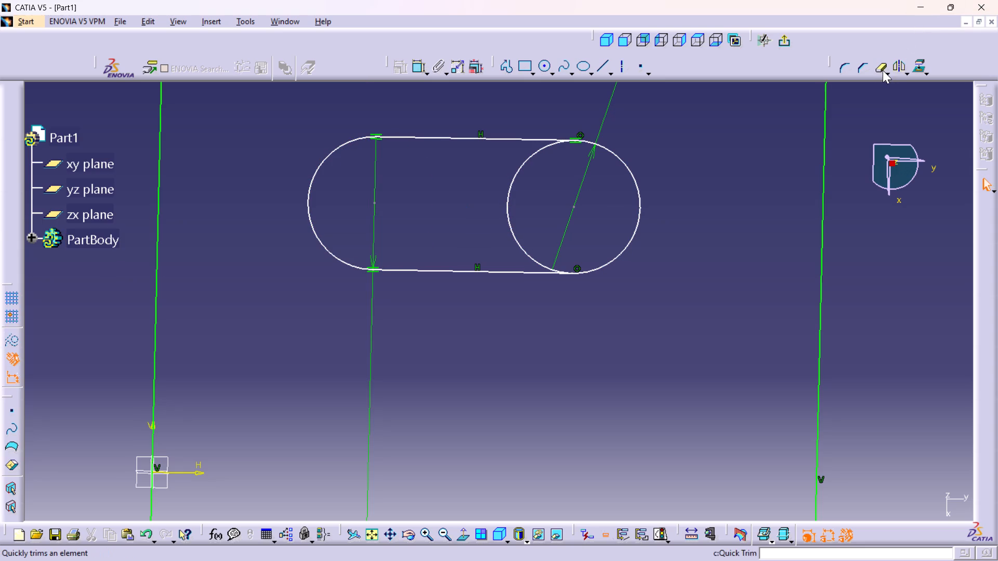
{"action": "double_click", "coordinate": [882, 68]}
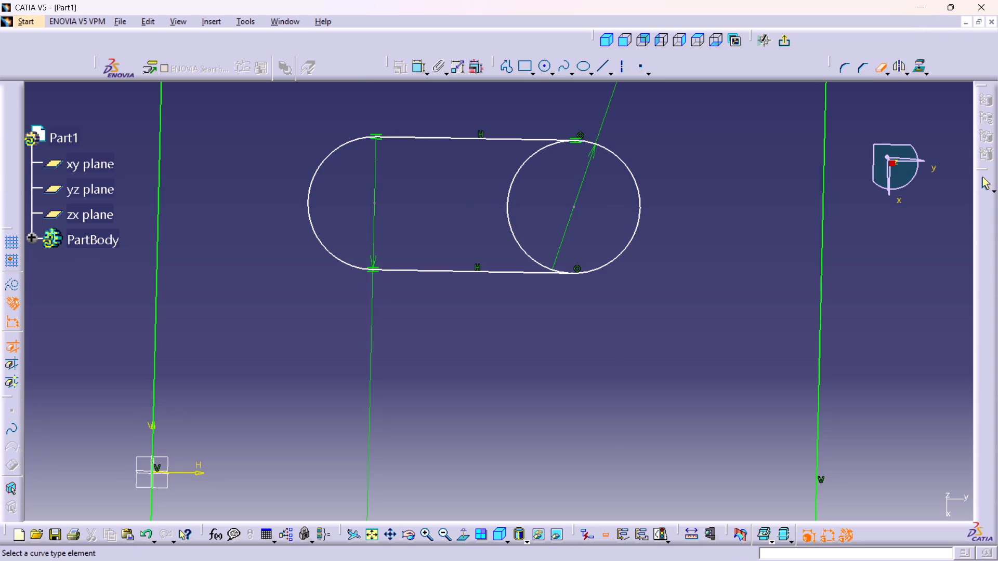
{"action": "left_click", "coordinate": [523, 168]}
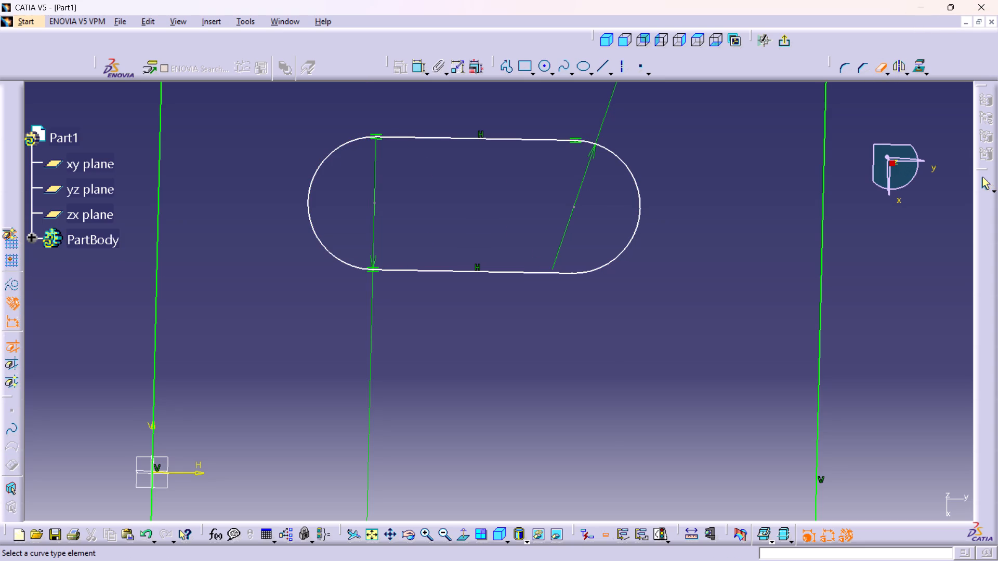
{"action": "middle_click_drag", "start_coordinate": [543, 215], "coordinate": [557, 262]}
{"action": "right_click", "coordinate": [543, 215]}
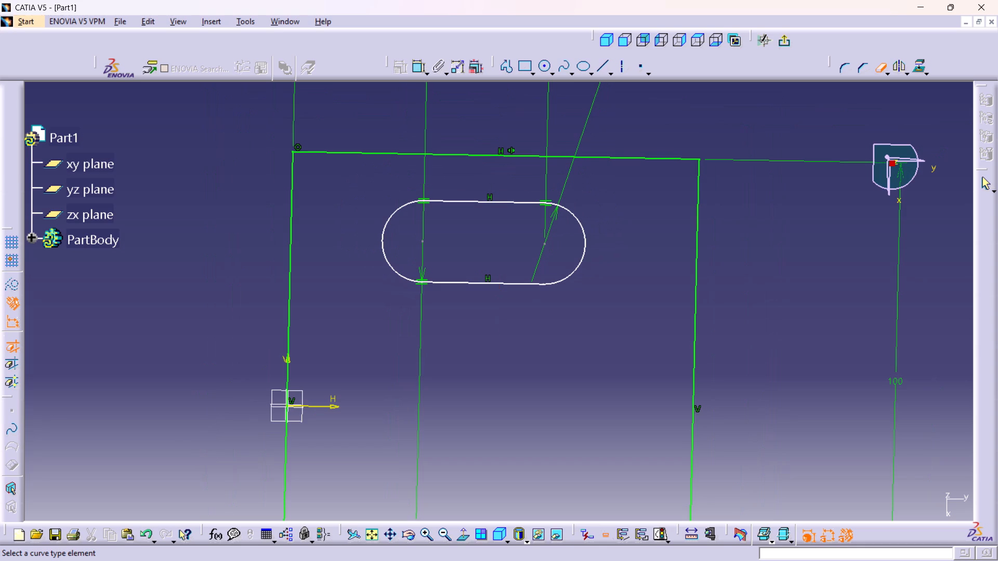
{"action": "left_click", "coordinate": [881, 67]}
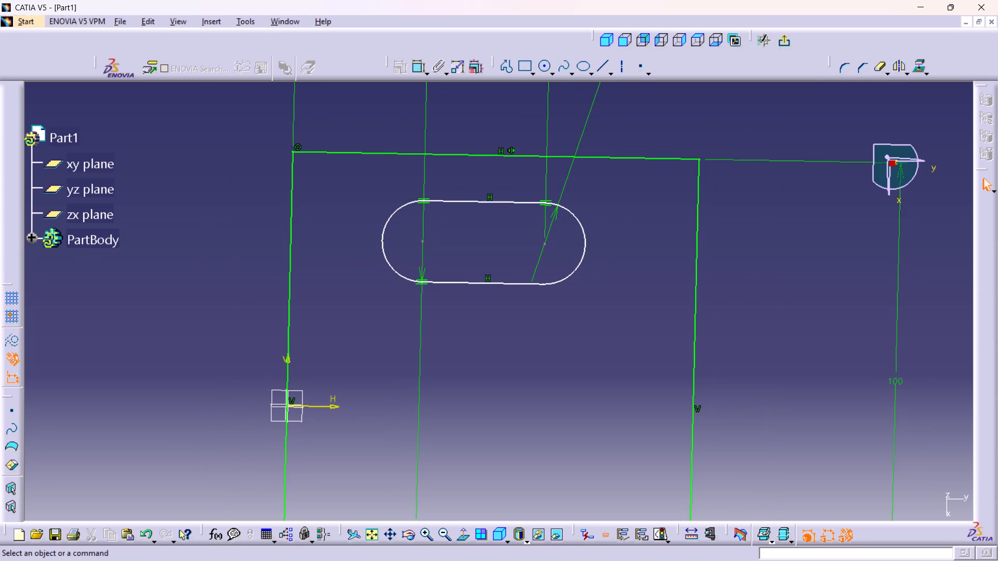
Apply the Horizontal constraint to the slot's upper line, Line.5.
{"action": "left_click", "coordinate": [466, 202]}
{"action": "right_click", "coordinate": [466, 200]}
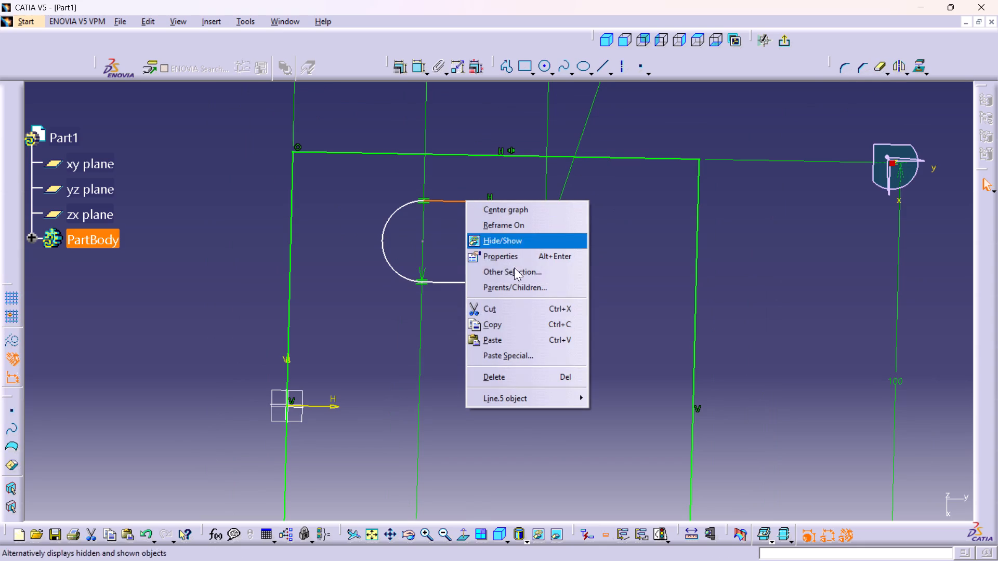
{"action": "left_click", "coordinate": [555, 392]}
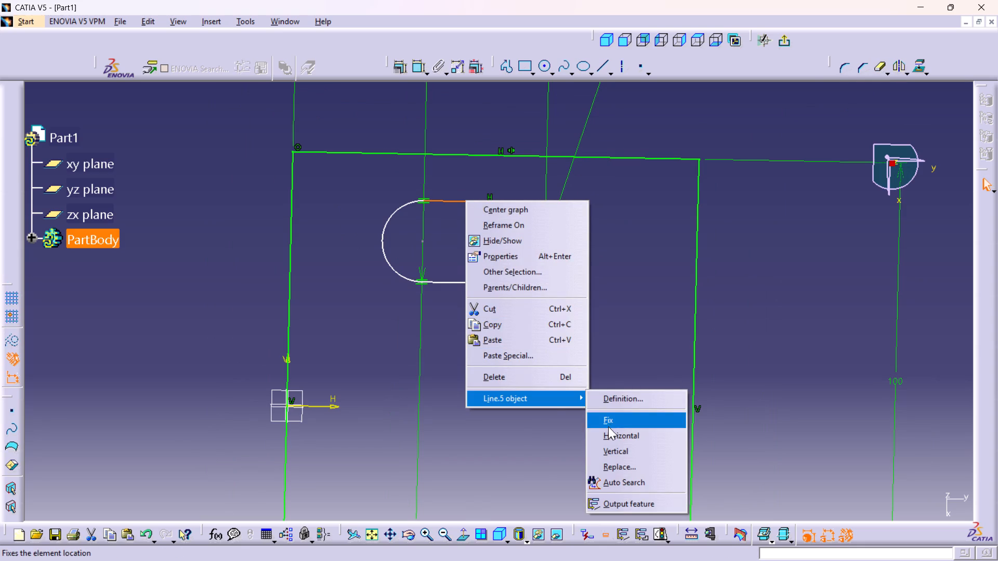
{"action": "left_click", "coordinate": [608, 435]}
{"action": "left_click", "coordinate": [493, 264]}
Add a tangency constraint between the slot's lower line and its right end arc.
{"action": "middle_click_drag", "start_coordinate": [491, 262], "coordinate": [502, 301]}
{"action": "right_click", "coordinate": [491, 262]}
{"action": "middle_click_drag", "start_coordinate": [503, 300], "coordinate": [467, 186]}
{"action": "right_click", "coordinate": [503, 300]}
{"action": "left_click", "coordinate": [485, 261]}
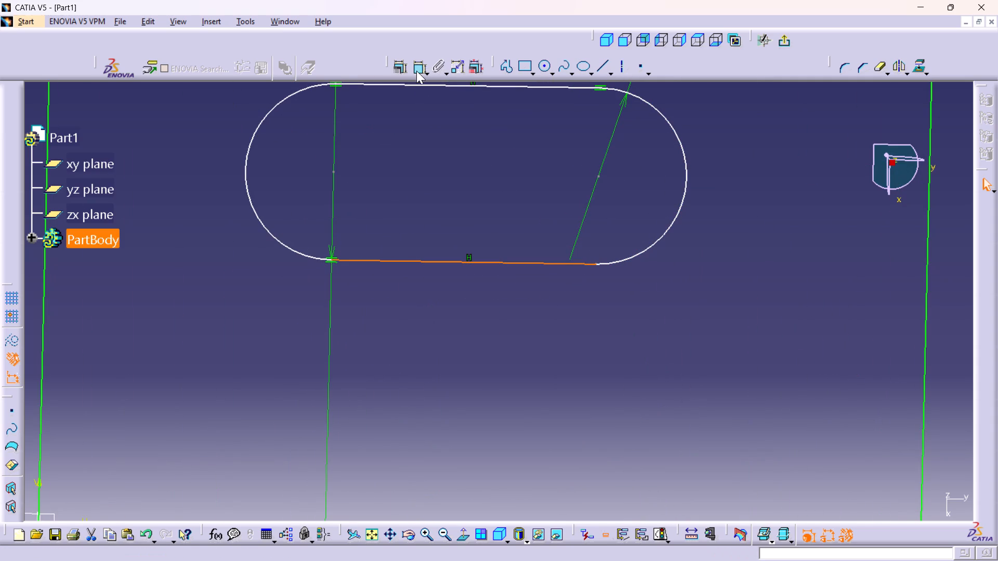
{"action": "double_click", "coordinate": [416, 71]}
{"action": "left_click", "coordinate": [628, 256]}
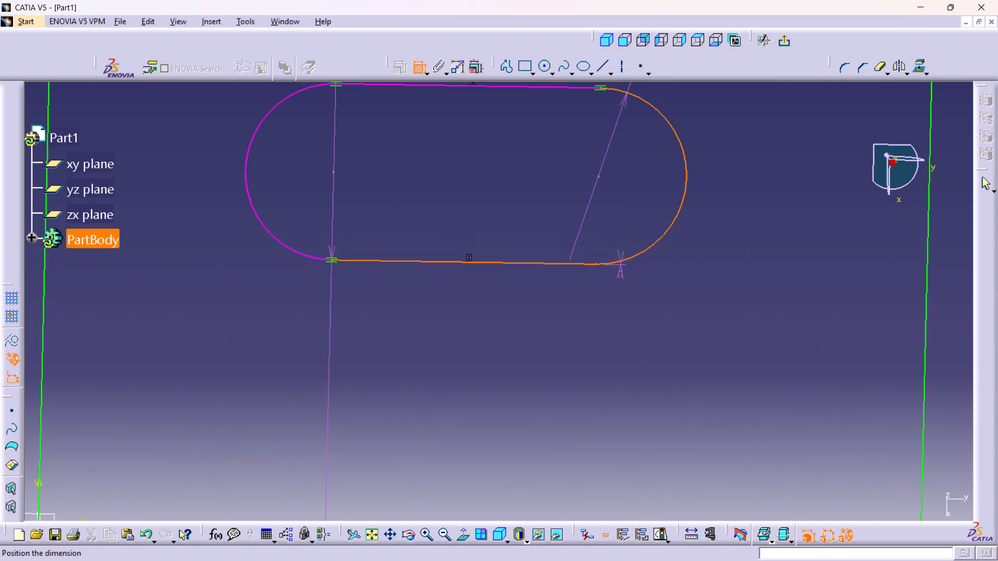
{"action": "right_click", "coordinate": [603, 319]}
{"action": "left_click", "coordinate": [638, 385]}
Delete the 16 mm diameter dimension on the slot's right end arc.
{"action": "middle_click_drag", "start_coordinate": [518, 251], "coordinate": [550, 368]}
{"action": "right_click", "coordinate": [518, 251]}
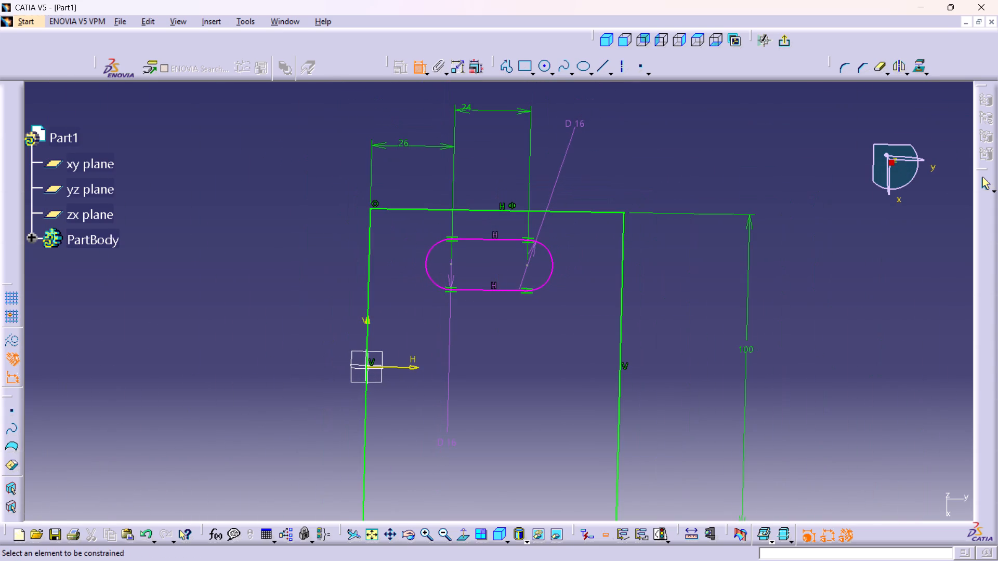
{"action": "right_click", "coordinate": [573, 121]}
{"action": "left_click", "coordinate": [608, 339]}
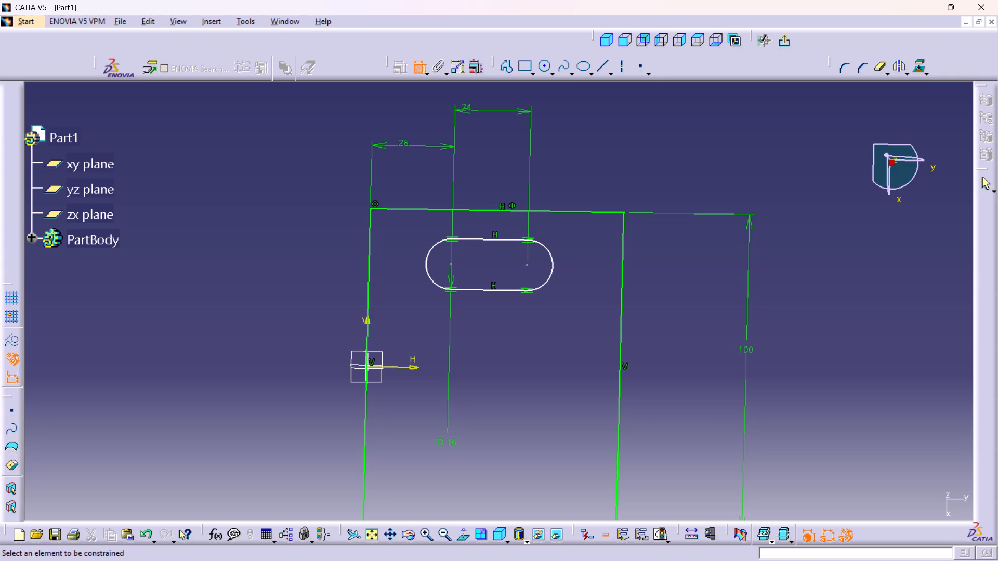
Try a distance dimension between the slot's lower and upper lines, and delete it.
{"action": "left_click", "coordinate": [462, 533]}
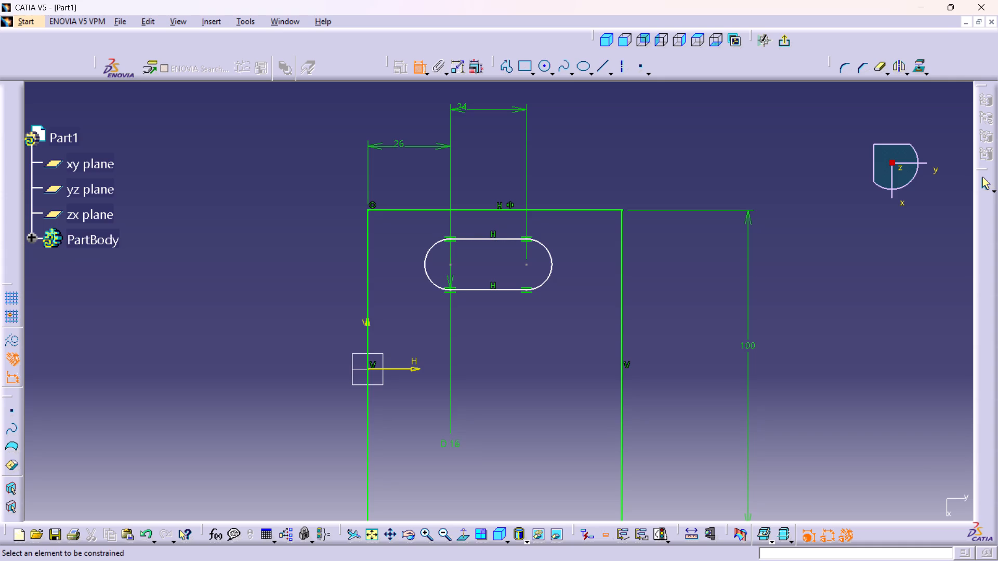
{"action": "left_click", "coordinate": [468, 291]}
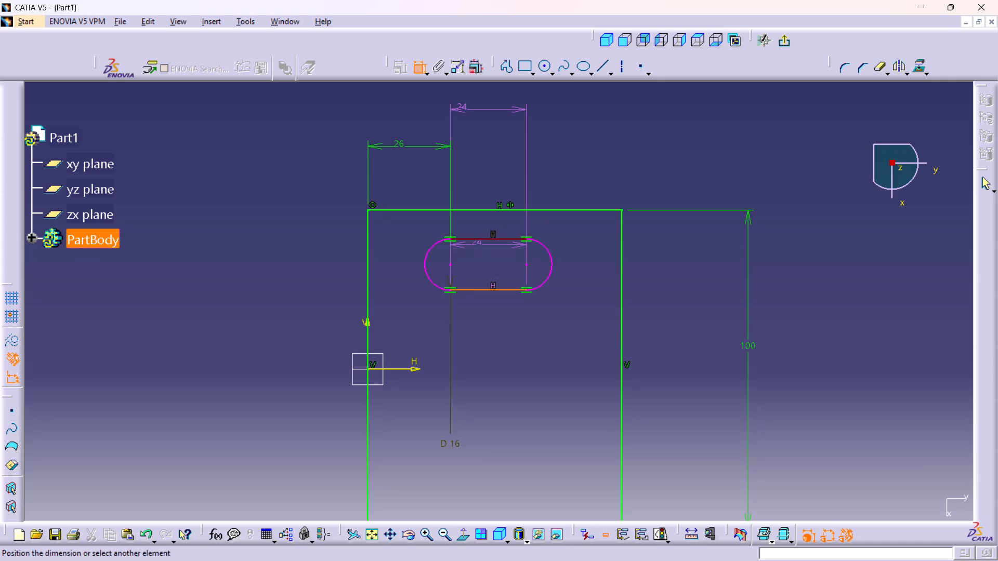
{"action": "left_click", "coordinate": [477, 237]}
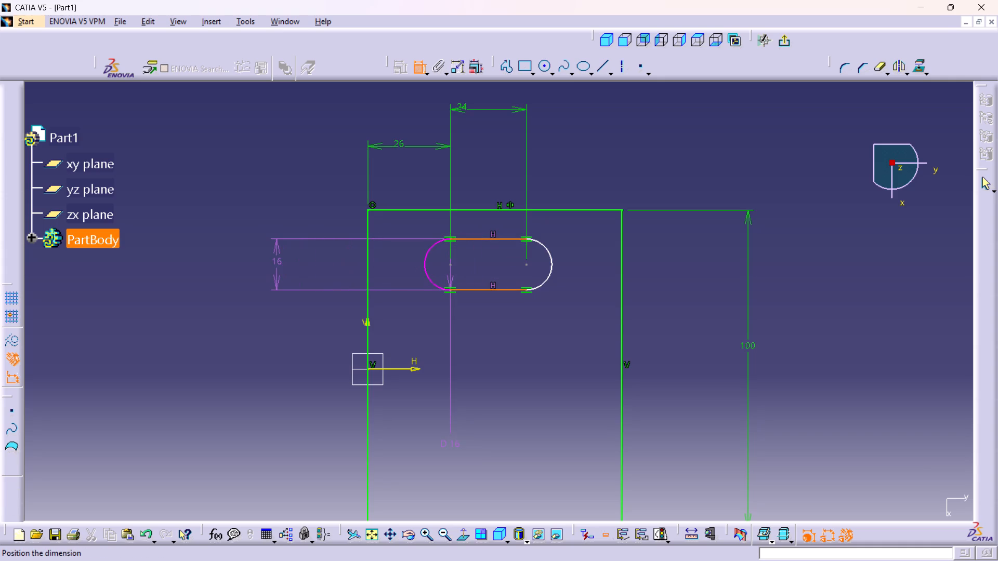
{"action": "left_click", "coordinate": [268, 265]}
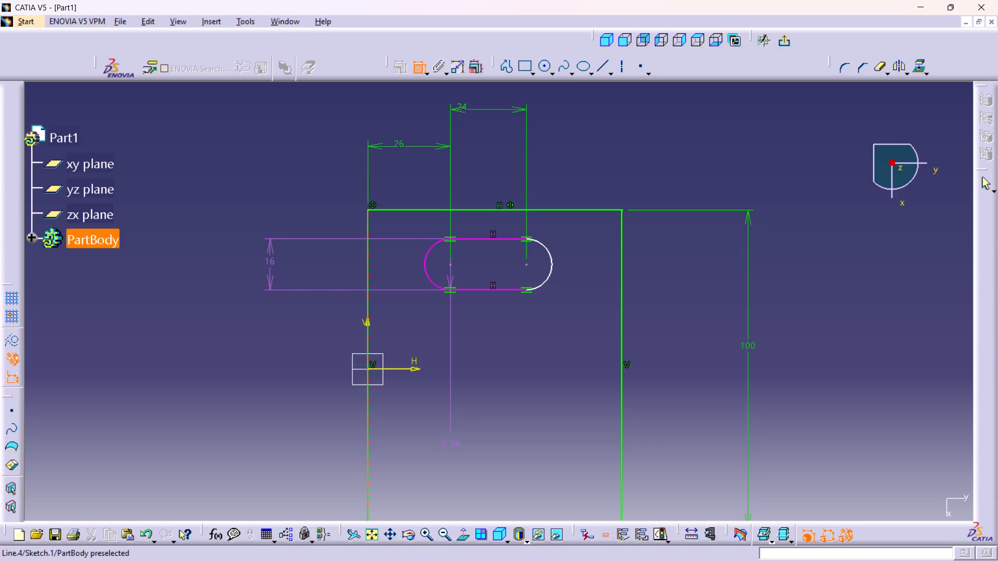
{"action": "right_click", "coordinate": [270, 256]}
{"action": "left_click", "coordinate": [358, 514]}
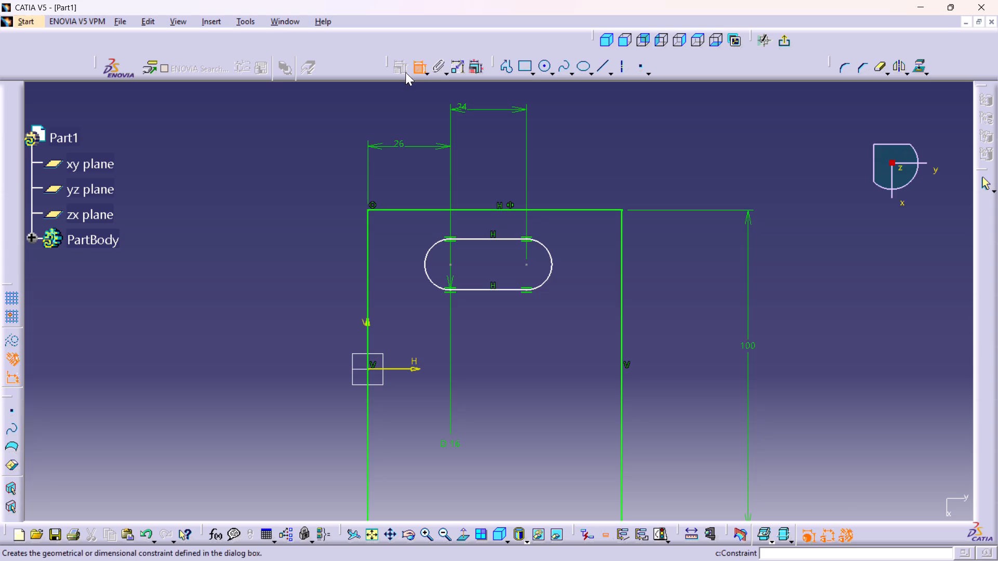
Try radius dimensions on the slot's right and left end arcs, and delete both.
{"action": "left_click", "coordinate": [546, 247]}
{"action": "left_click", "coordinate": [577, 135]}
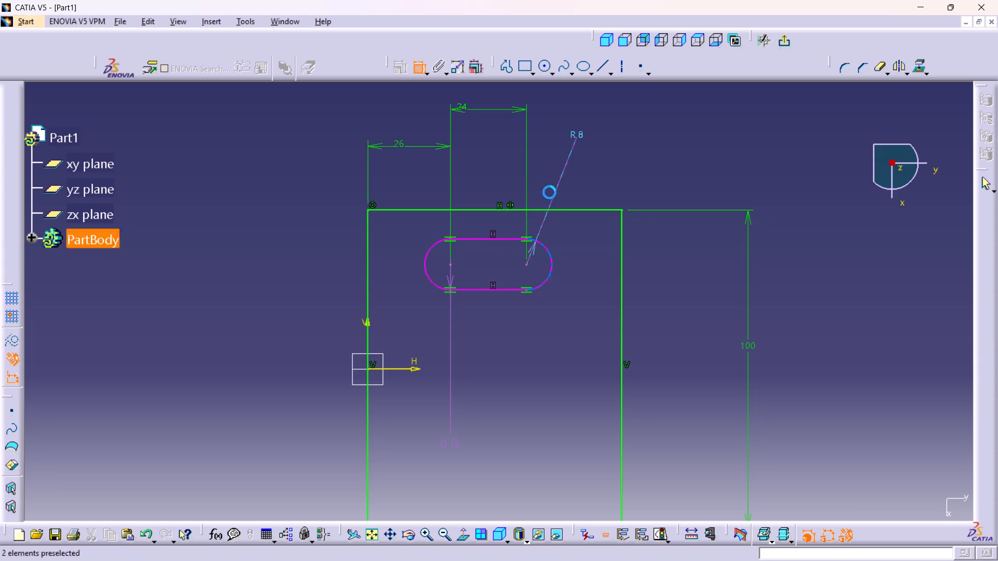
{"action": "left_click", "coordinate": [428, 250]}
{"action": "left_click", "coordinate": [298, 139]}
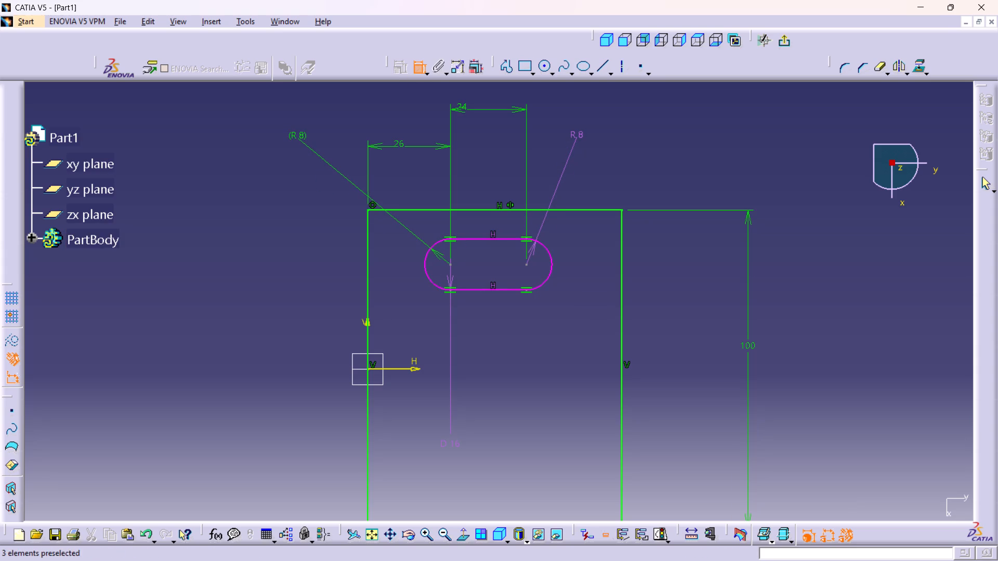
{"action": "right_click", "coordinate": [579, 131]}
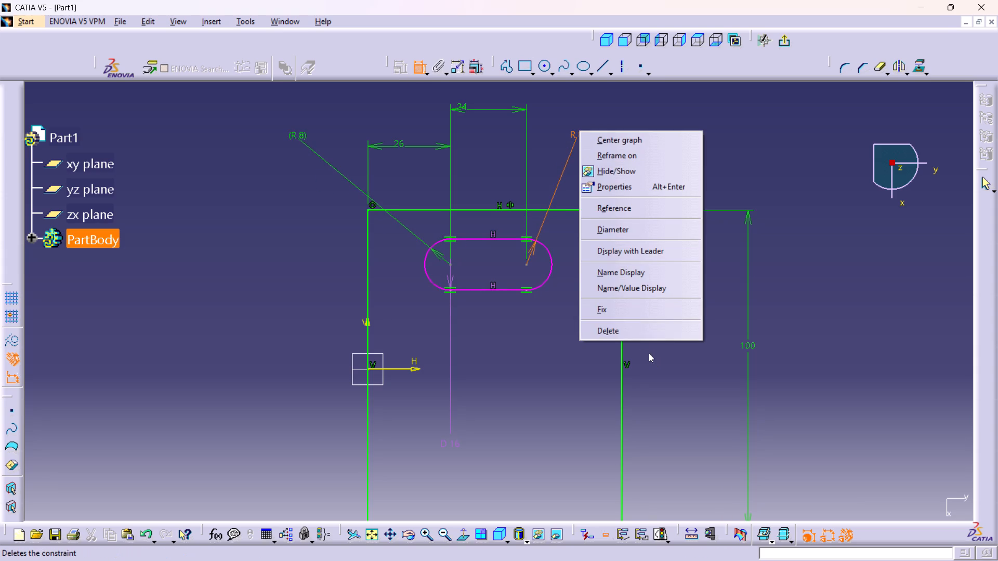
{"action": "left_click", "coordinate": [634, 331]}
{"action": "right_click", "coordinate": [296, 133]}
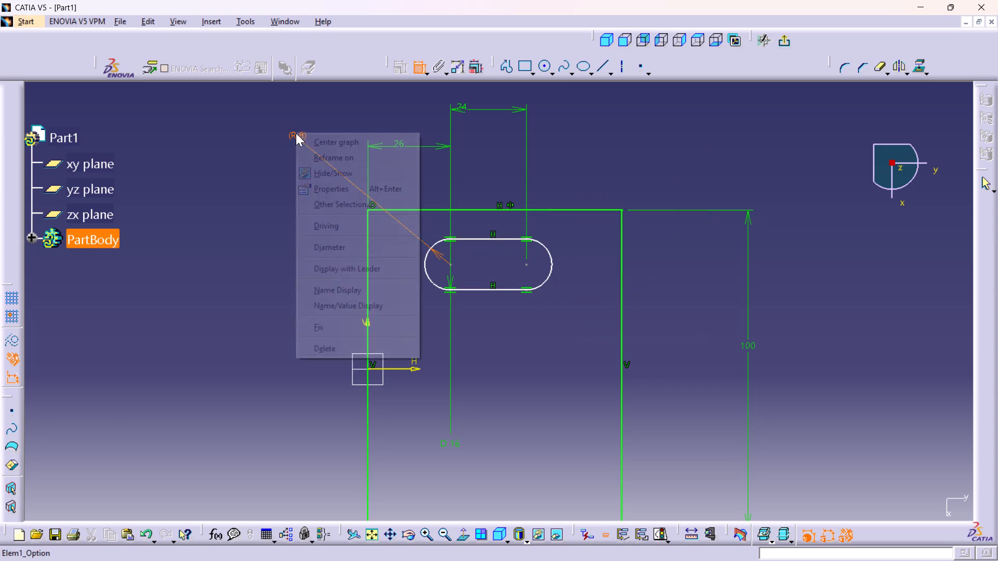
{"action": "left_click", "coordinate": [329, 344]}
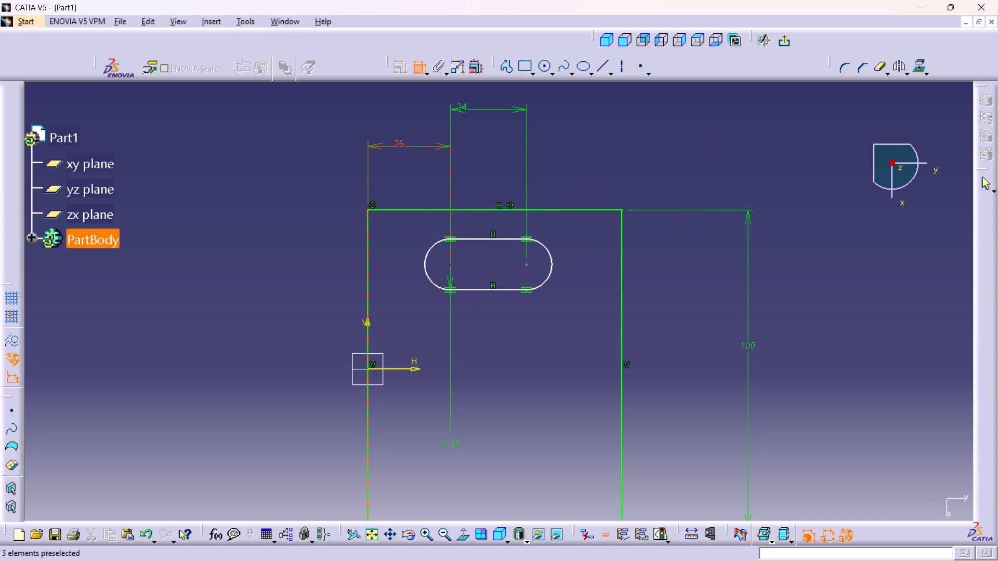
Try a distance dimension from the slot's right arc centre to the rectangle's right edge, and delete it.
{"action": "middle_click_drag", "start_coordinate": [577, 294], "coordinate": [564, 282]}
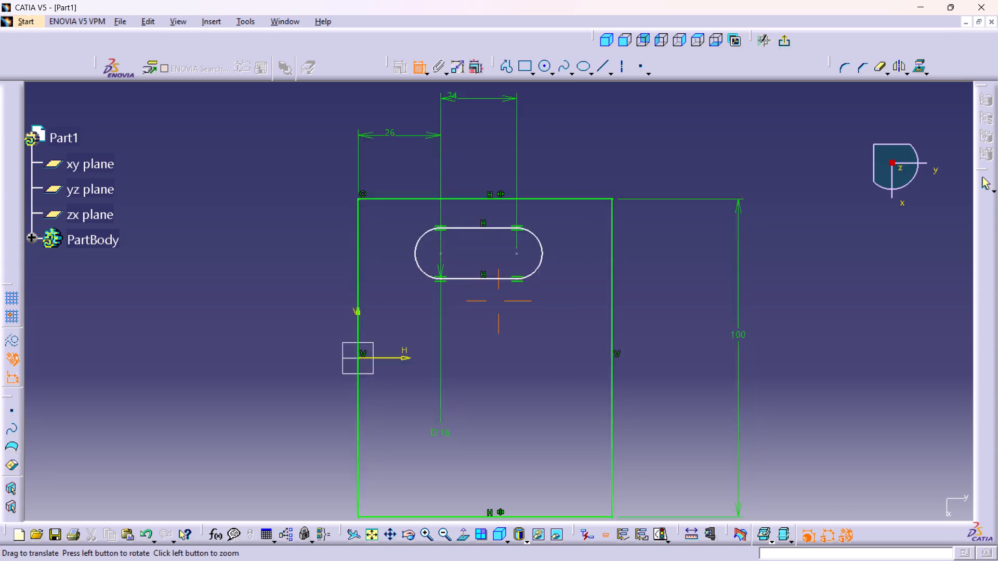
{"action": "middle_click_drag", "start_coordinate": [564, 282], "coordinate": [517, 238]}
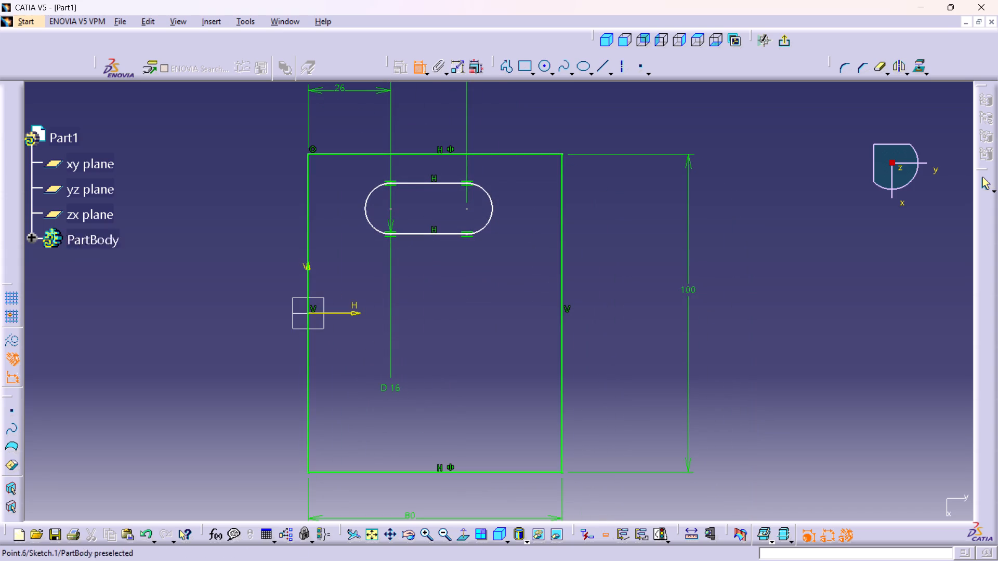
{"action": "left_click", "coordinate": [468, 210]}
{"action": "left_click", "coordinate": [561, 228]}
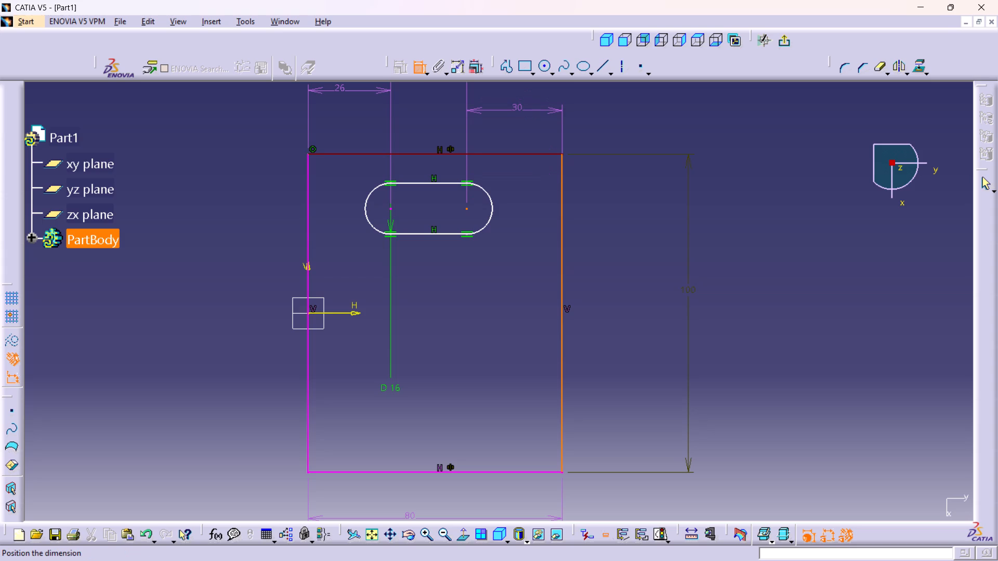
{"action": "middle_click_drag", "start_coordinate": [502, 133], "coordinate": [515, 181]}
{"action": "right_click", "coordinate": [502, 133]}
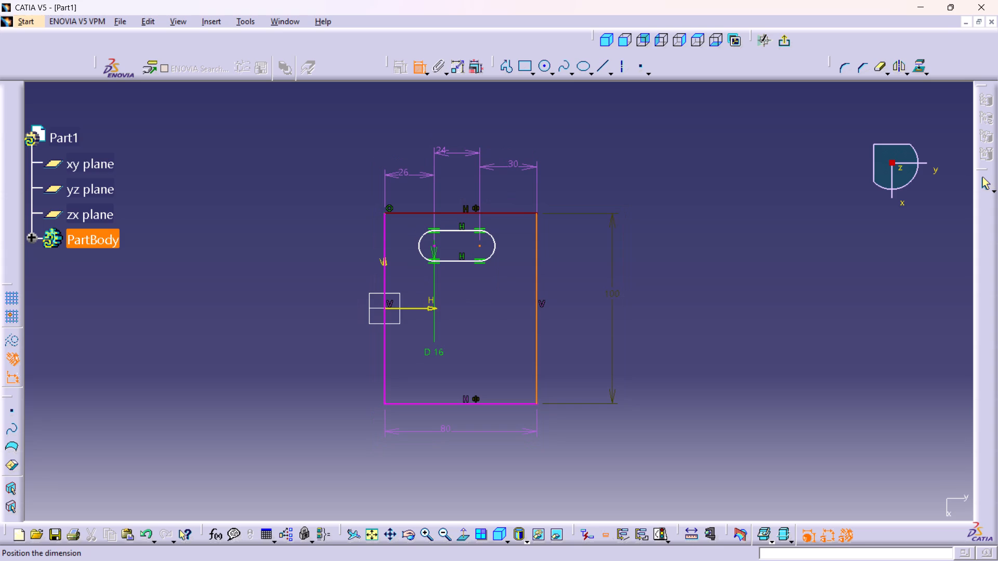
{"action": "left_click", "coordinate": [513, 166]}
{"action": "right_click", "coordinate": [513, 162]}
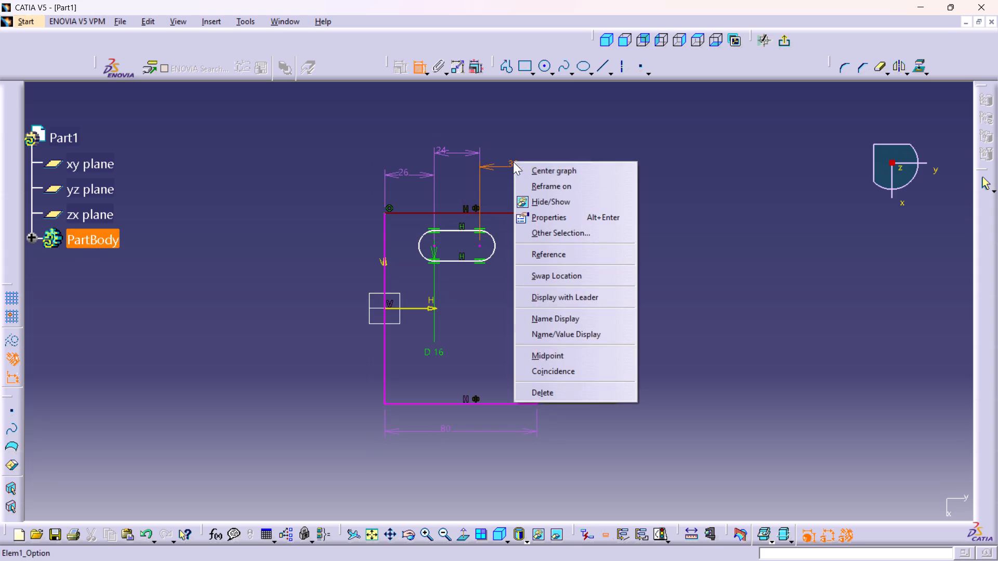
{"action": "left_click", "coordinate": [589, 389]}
Dimension the vertical distance between the slot's upper line and the rectangle's top edge, keeping its value as placed.
{"action": "middle_click_drag", "start_coordinate": [494, 316], "coordinate": [474, 246]}
{"action": "right_click", "coordinate": [494, 316]}
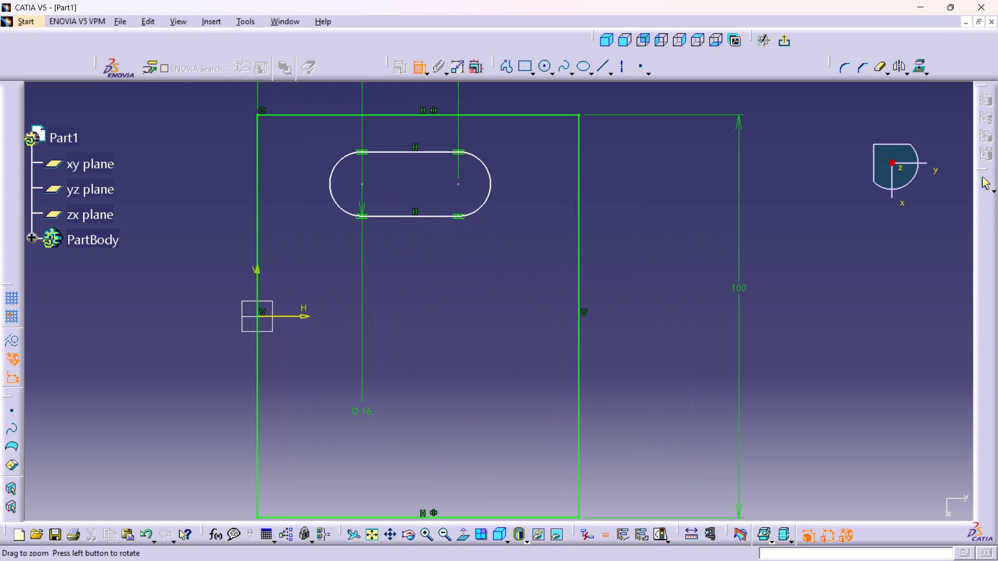
{"action": "middle_click_drag", "start_coordinate": [435, 180], "coordinate": [442, 229]}
{"action": "left_click", "coordinate": [424, 201]}
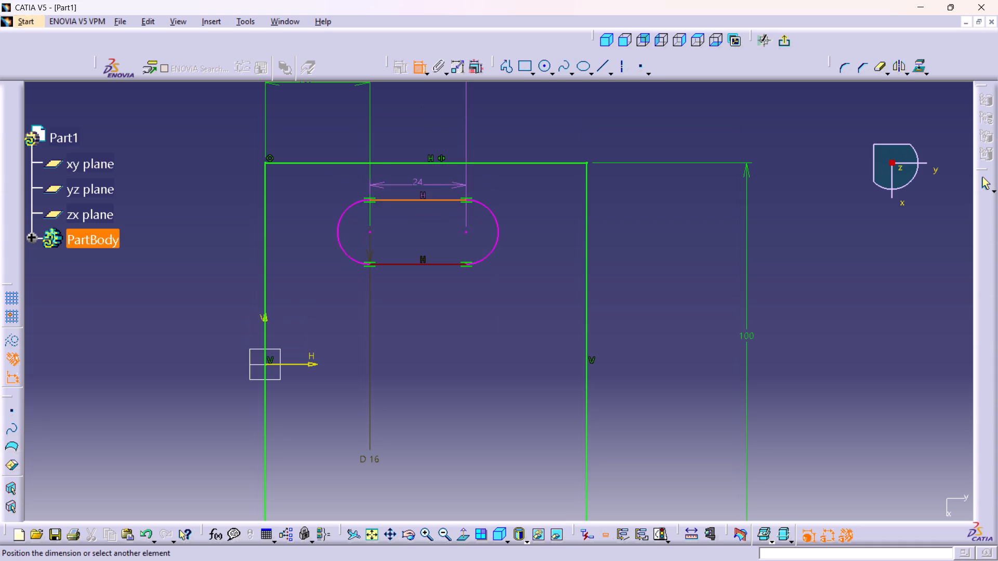
{"action": "left_click", "coordinate": [422, 164]}
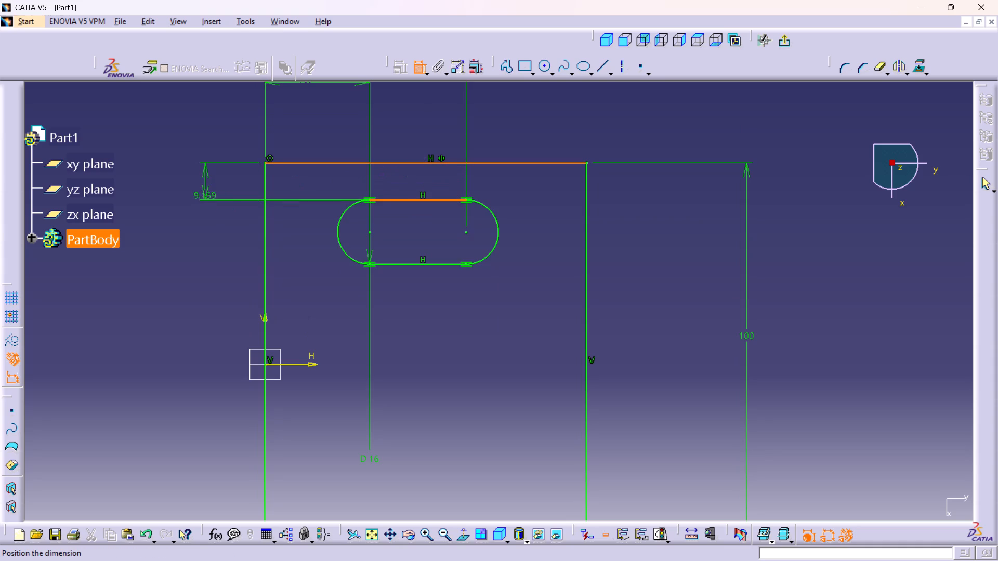
{"action": "left_click", "coordinate": [205, 189]}
{"action": "double_click", "coordinate": [208, 183]}
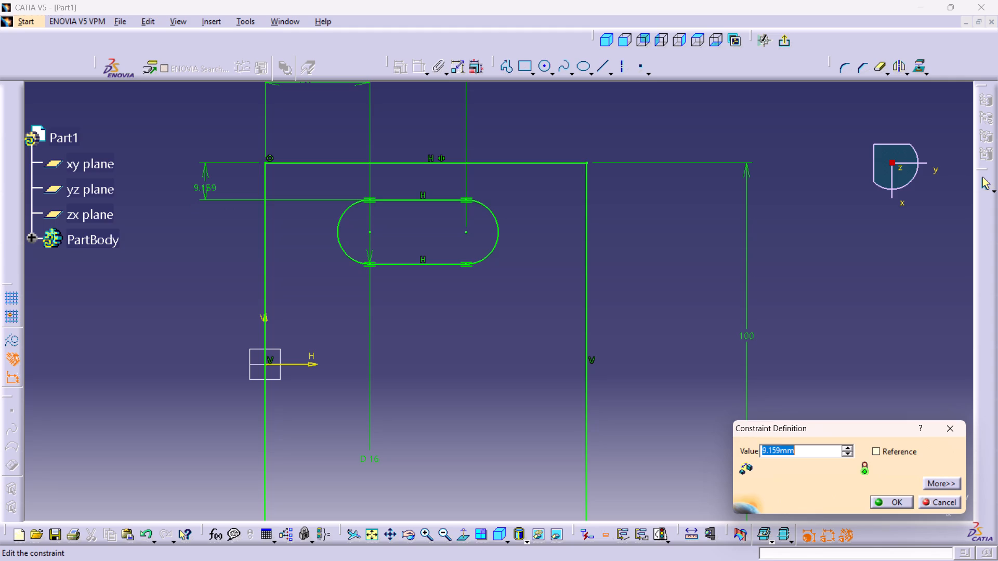
{"action": "left_click", "coordinate": [954, 422]}
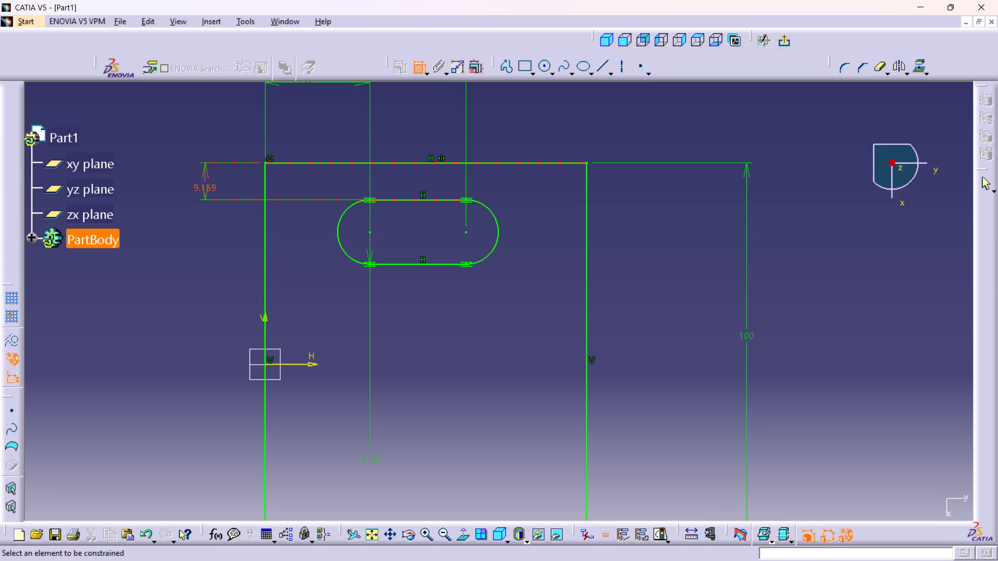
Round the rectangle's upper-right corner with a radius of about 17 mm, converting the trimmed edges' lengths into distances.
{"action": "left_click", "coordinate": [846, 65]}
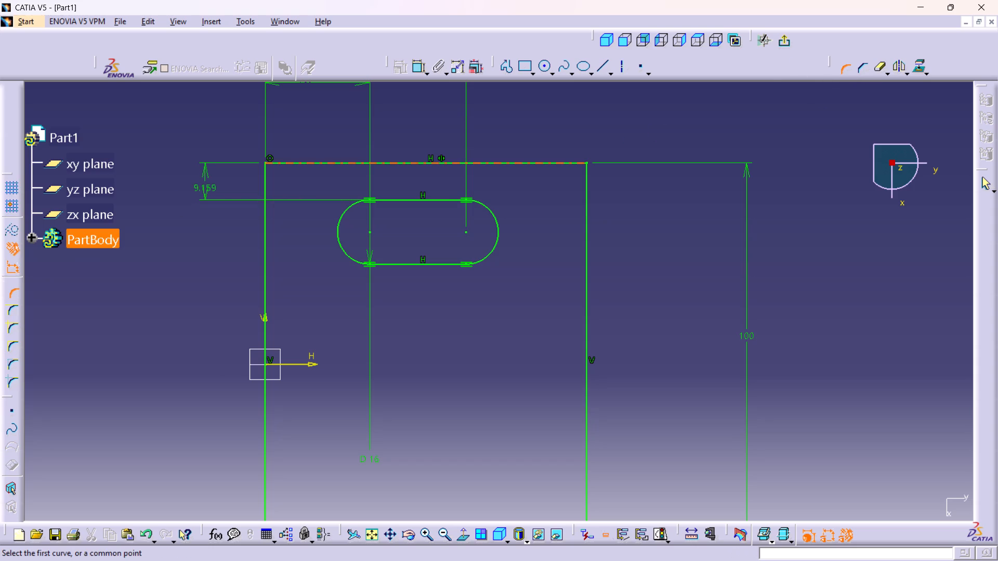
{"action": "left_click_drag", "start_coordinate": [542, 159], "coordinate": [547, 163]}
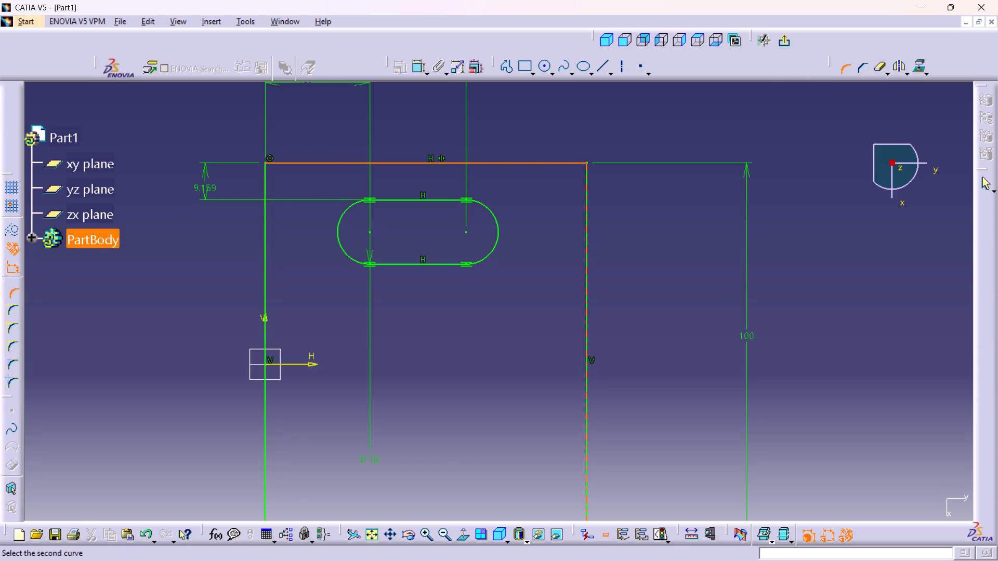
{"action": "left_click", "coordinate": [586, 203]}
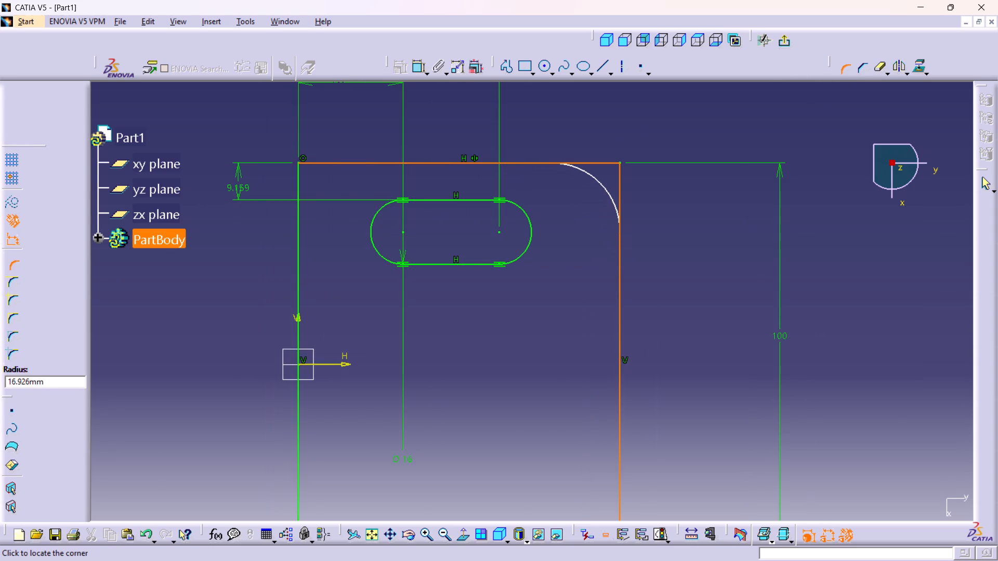
{"action": "left_click_drag", "start_coordinate": [591, 175], "coordinate": [538, 315]}
{"action": "left_click", "coordinate": [548, 317]}
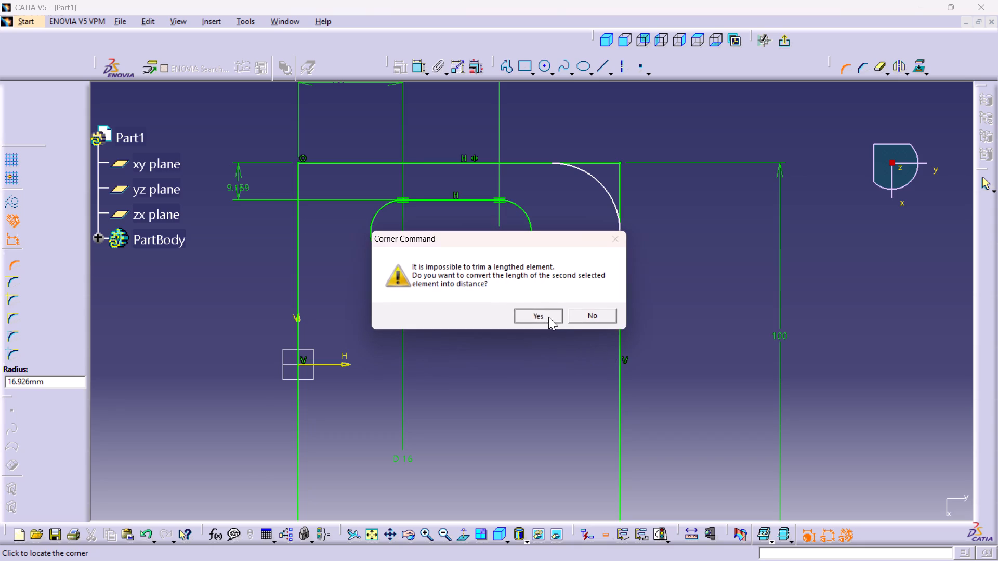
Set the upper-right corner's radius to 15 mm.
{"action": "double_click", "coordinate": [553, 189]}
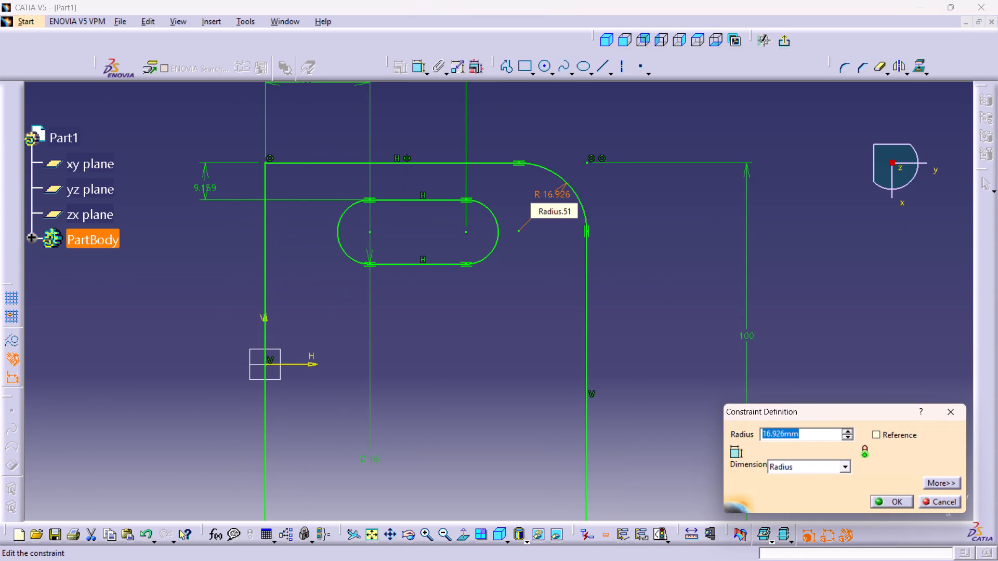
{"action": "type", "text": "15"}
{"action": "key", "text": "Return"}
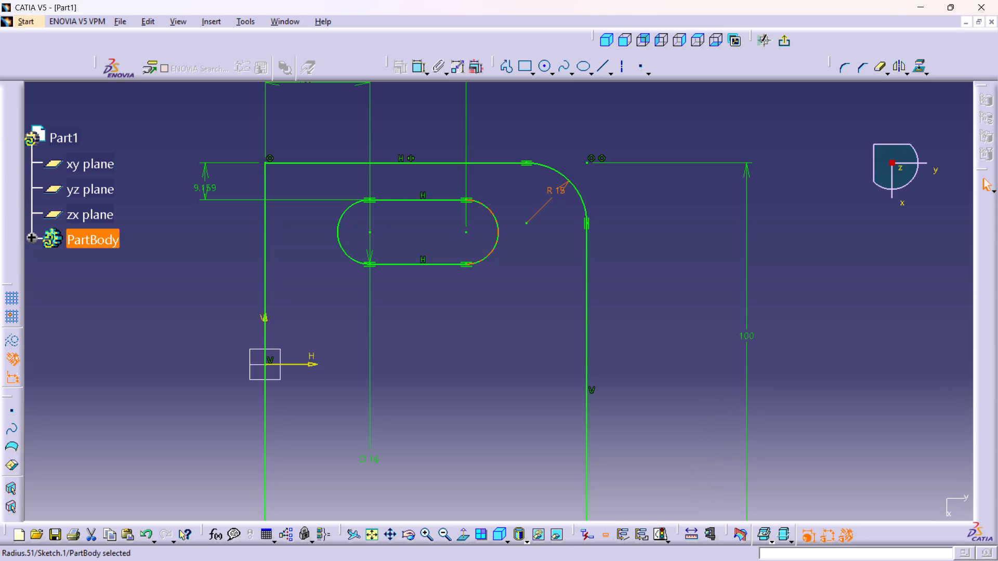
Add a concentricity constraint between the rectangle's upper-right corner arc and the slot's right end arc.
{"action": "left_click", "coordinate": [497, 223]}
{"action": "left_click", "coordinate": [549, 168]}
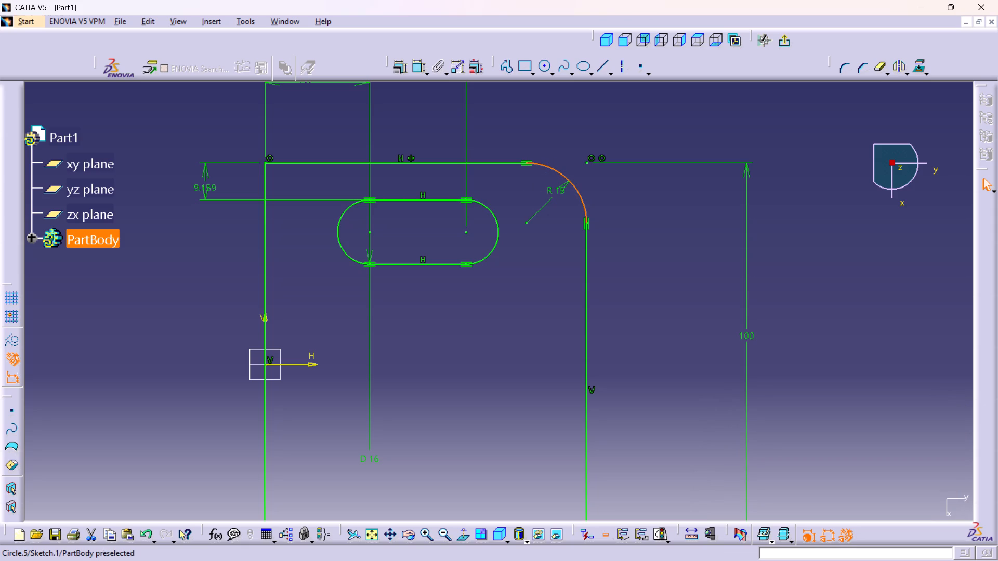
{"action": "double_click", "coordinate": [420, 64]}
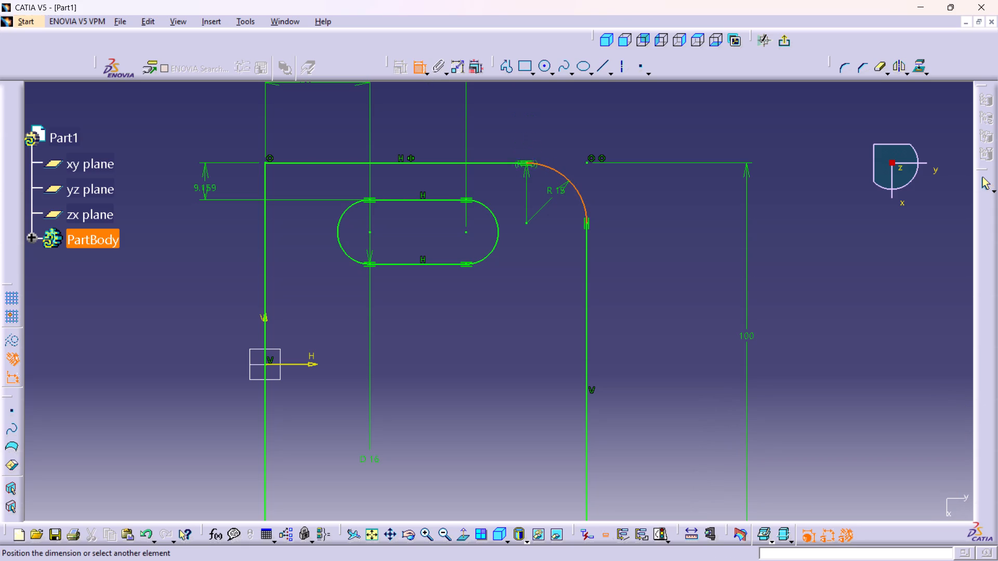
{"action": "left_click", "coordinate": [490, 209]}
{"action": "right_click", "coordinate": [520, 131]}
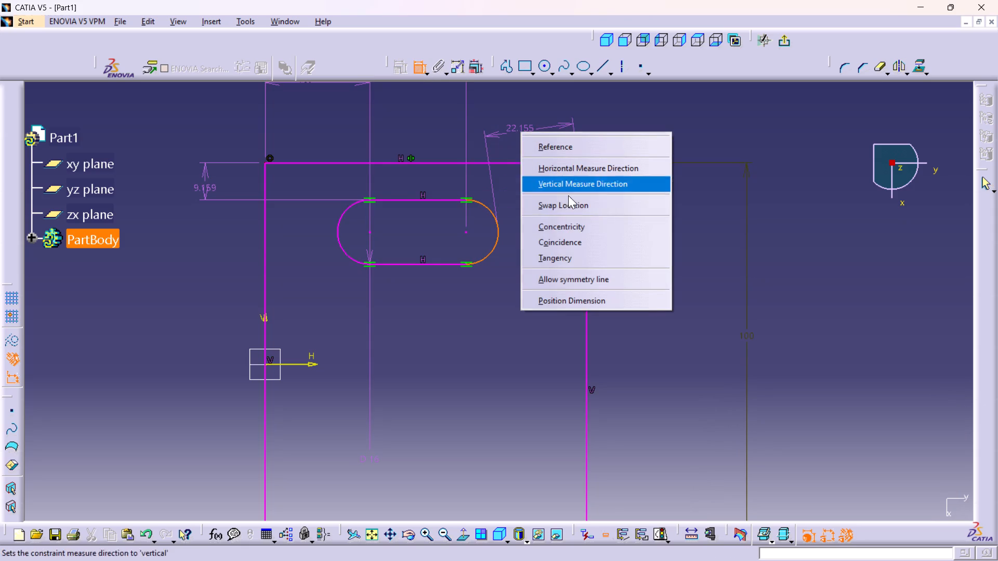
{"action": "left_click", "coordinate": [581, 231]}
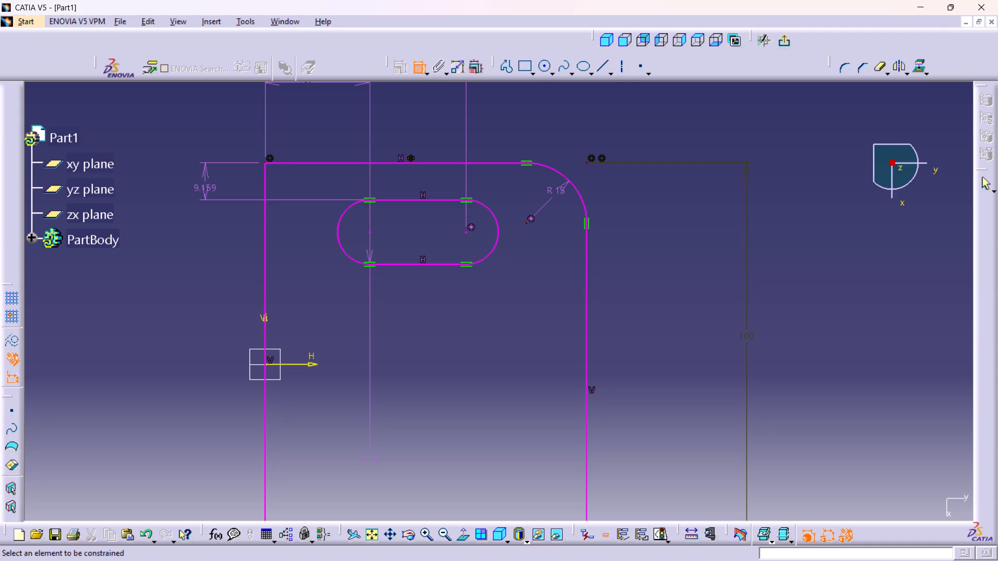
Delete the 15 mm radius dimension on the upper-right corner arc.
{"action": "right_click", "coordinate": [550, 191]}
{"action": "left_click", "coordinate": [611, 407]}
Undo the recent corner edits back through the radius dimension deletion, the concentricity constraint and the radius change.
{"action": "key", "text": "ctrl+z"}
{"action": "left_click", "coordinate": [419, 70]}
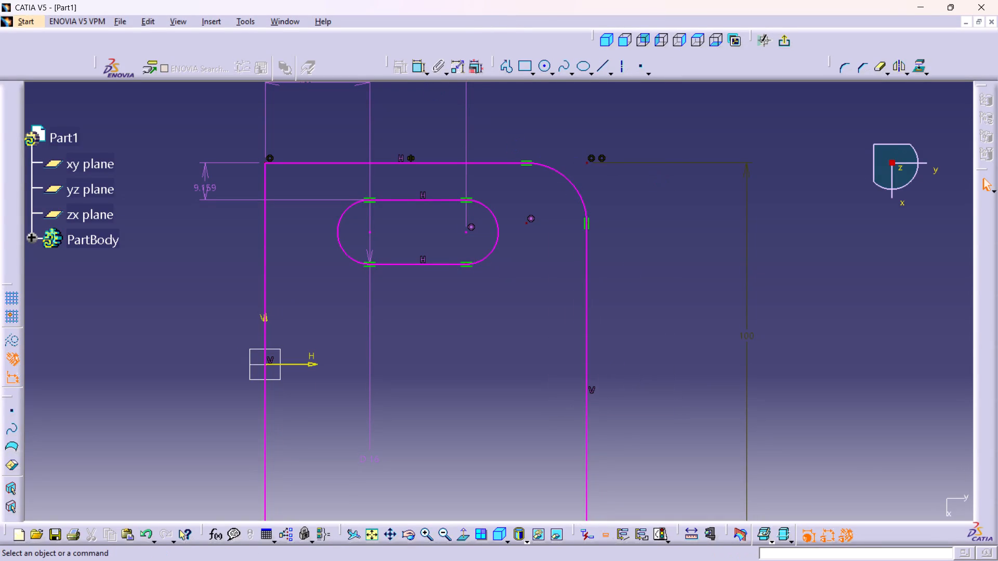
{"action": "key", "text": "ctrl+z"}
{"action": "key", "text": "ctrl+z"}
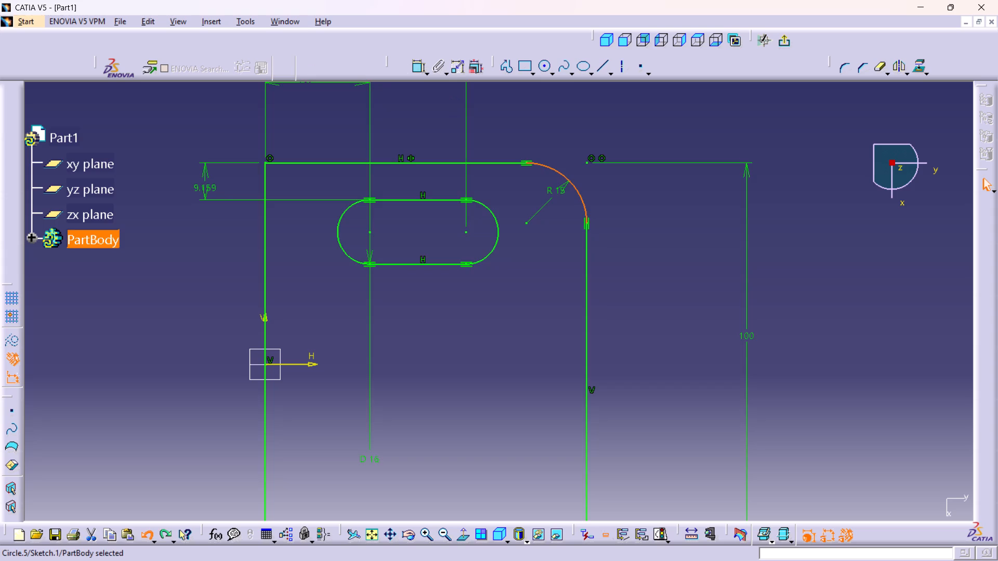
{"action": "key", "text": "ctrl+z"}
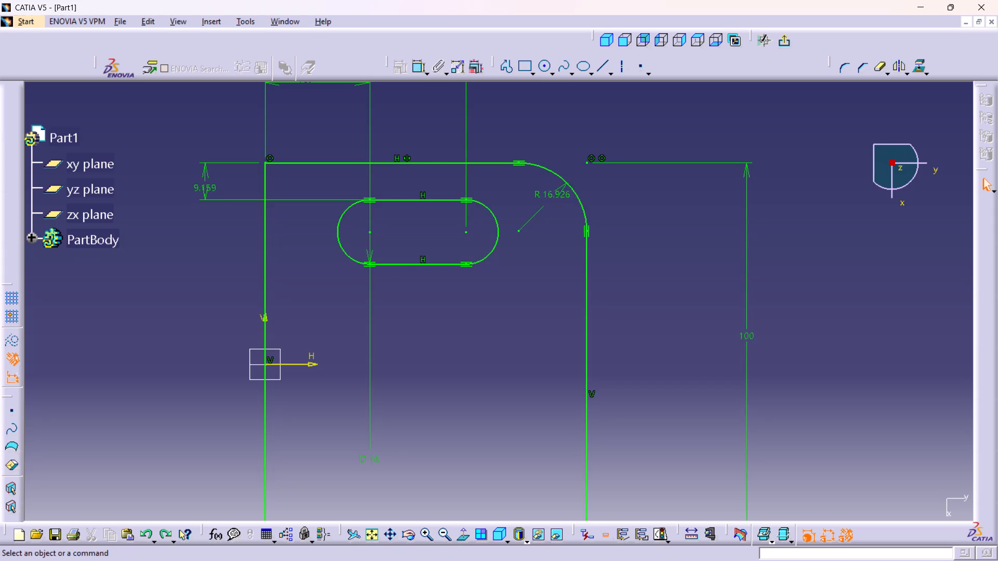
Undo the rounding of the rectangle's upper-right corner.
{"action": "key", "text": "ctrl+z"}
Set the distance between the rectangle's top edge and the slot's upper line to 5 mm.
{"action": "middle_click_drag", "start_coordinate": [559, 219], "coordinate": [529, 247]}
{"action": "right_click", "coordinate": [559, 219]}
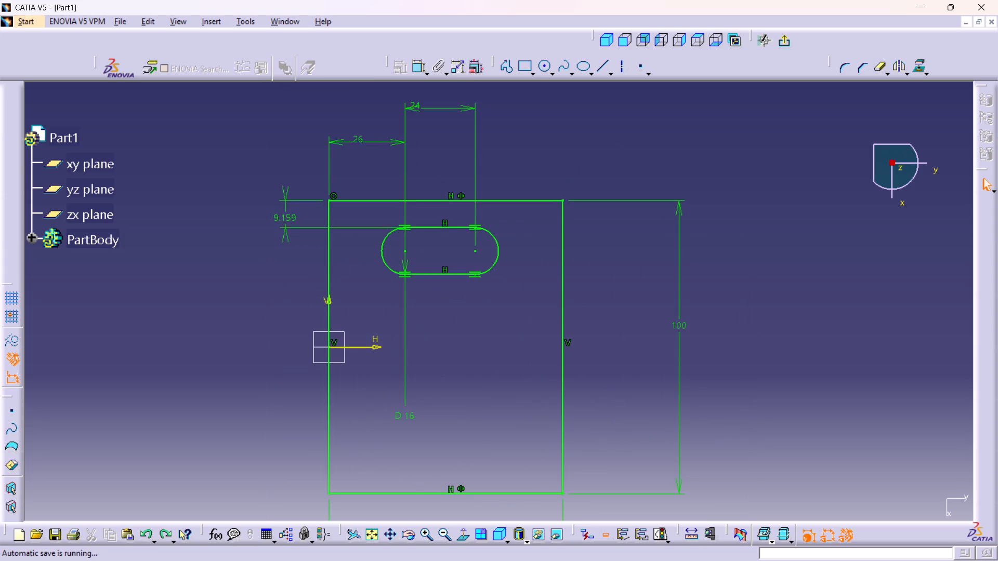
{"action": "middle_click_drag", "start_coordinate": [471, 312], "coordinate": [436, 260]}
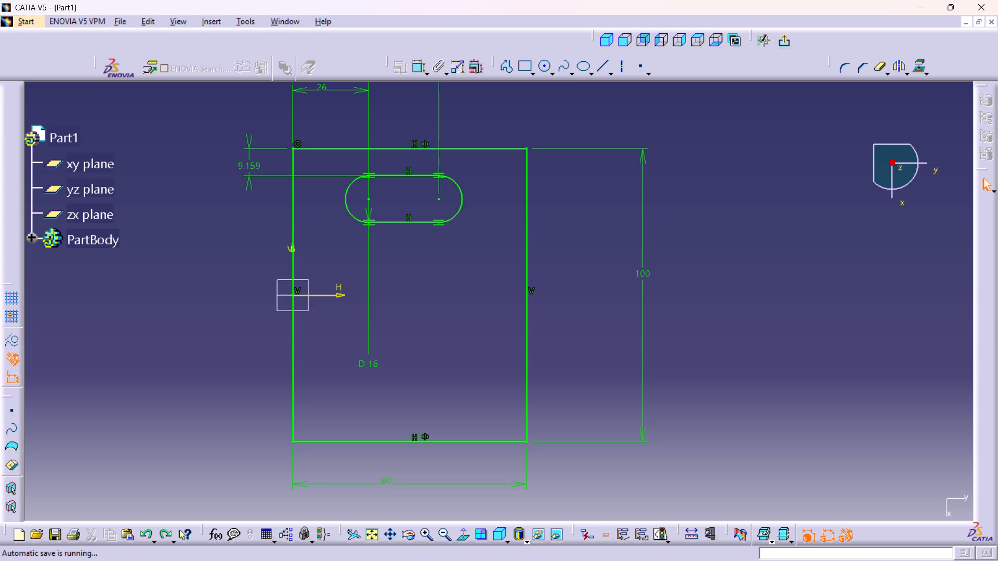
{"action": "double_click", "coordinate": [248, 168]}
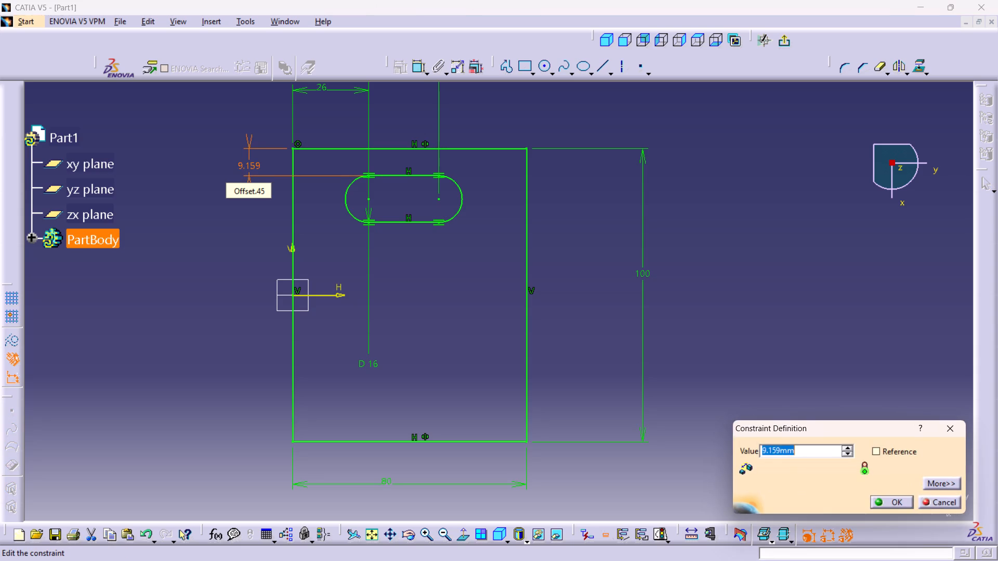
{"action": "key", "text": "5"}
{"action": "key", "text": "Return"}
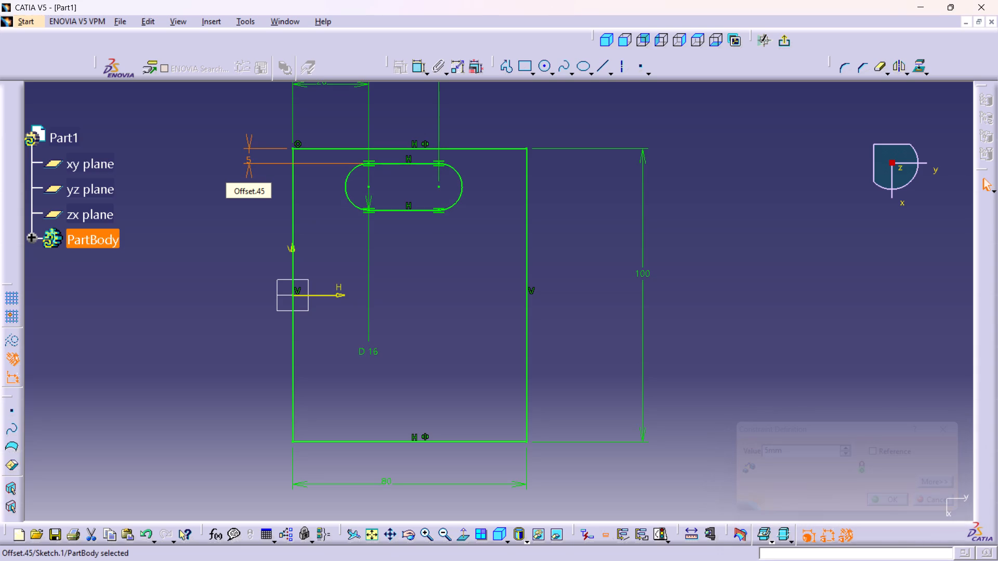
Dimension the horizontal distance from the slot's right arc centre to the rectangle's right edge.
{"action": "left_click", "coordinate": [439, 185]}
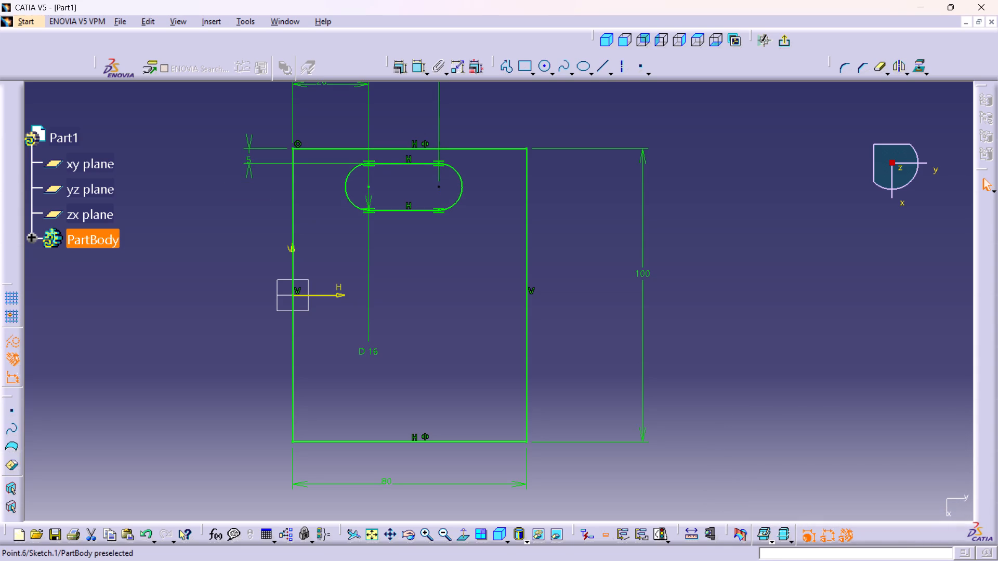
{"action": "left_click", "coordinate": [527, 194]}
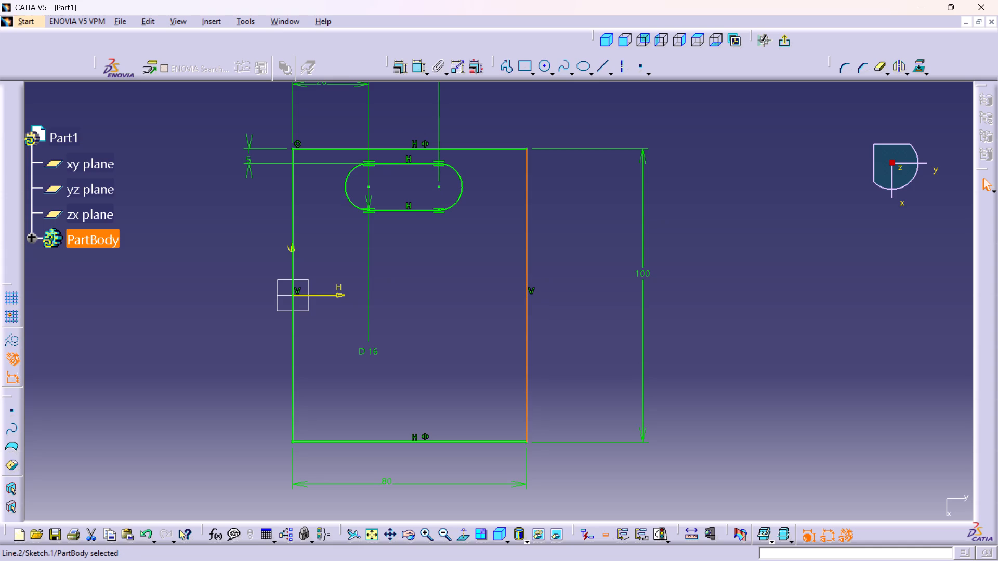
{"action": "double_click", "coordinate": [421, 65]}
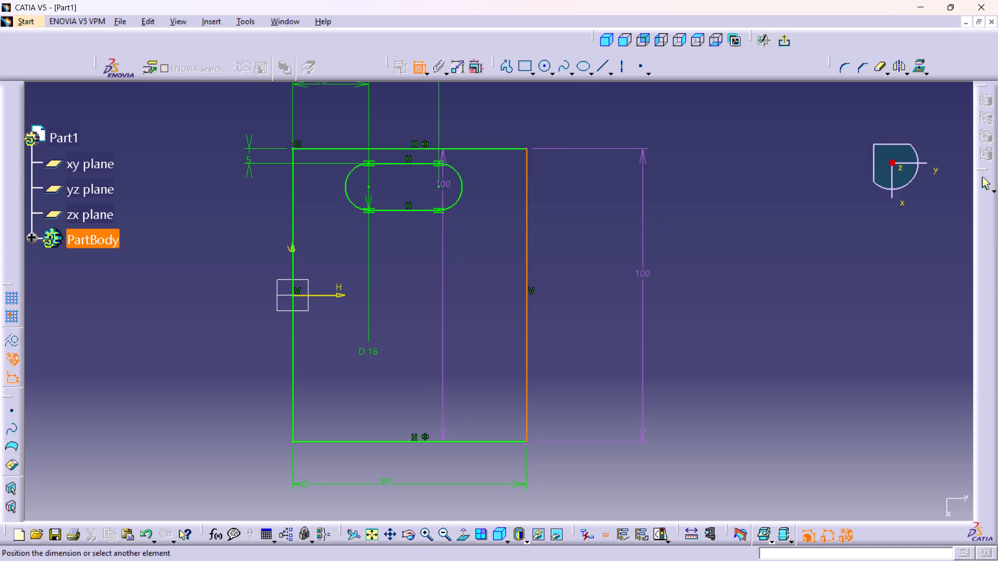
{"action": "left_click", "coordinate": [438, 187]}
{"action": "left_click", "coordinate": [479, 98]}
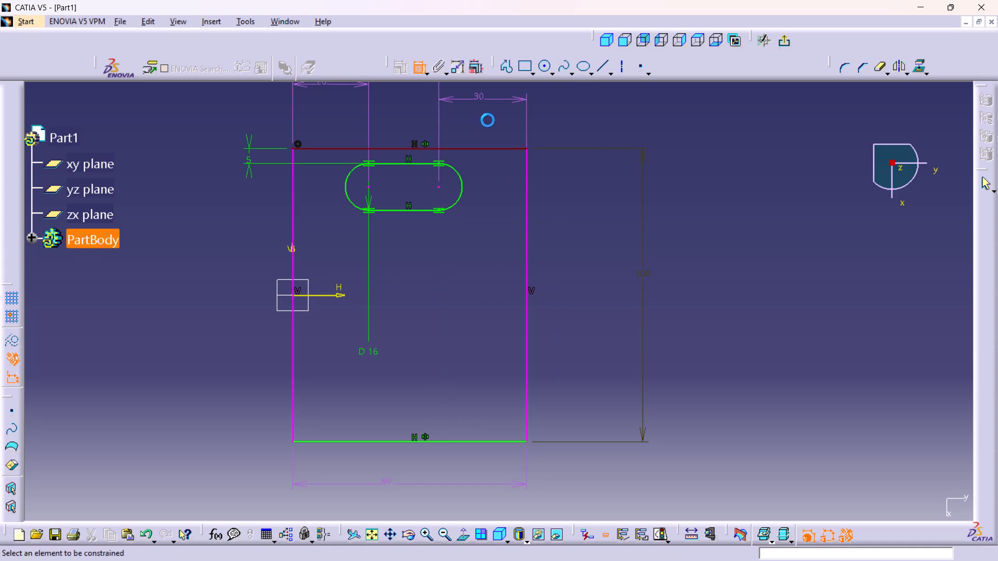
Delete the 26 mm dimension between the rectangle's left edge and the slot's left arc centre.
{"action": "middle_click_drag", "start_coordinate": [488, 121], "coordinate": [500, 188]}
{"action": "right_click", "coordinate": [487, 140]}
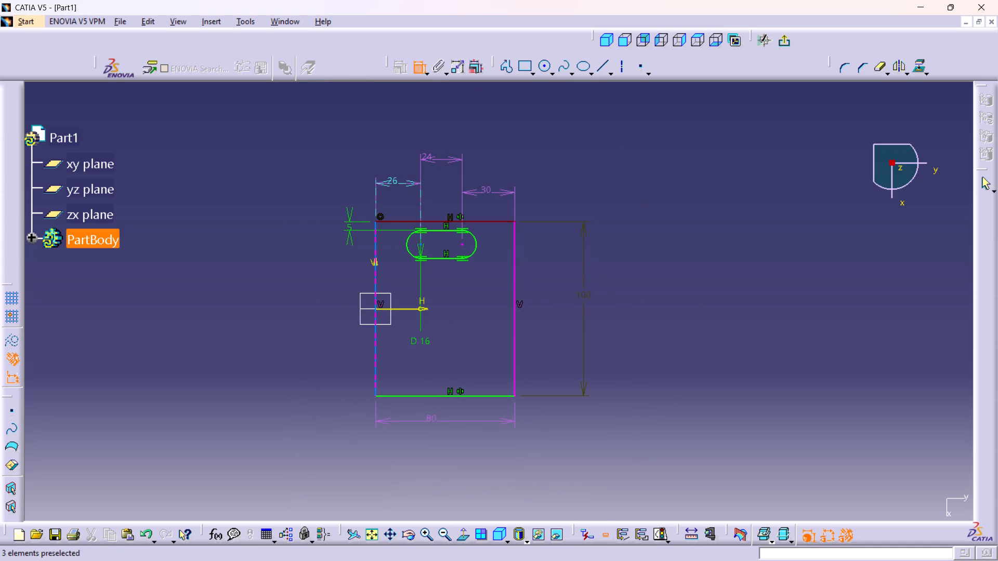
{"action": "right_click", "coordinate": [399, 183]}
{"action": "left_click", "coordinate": [444, 411]}
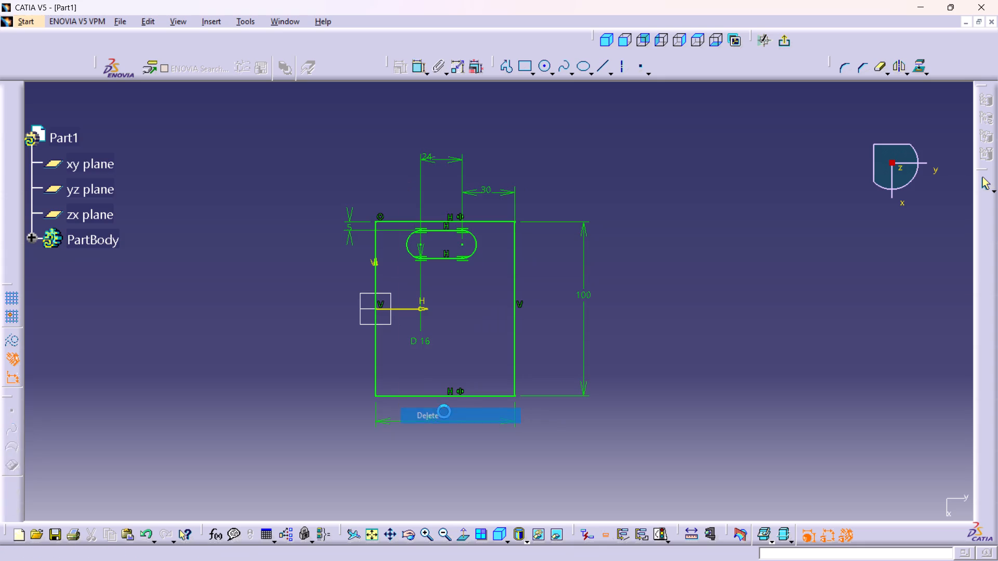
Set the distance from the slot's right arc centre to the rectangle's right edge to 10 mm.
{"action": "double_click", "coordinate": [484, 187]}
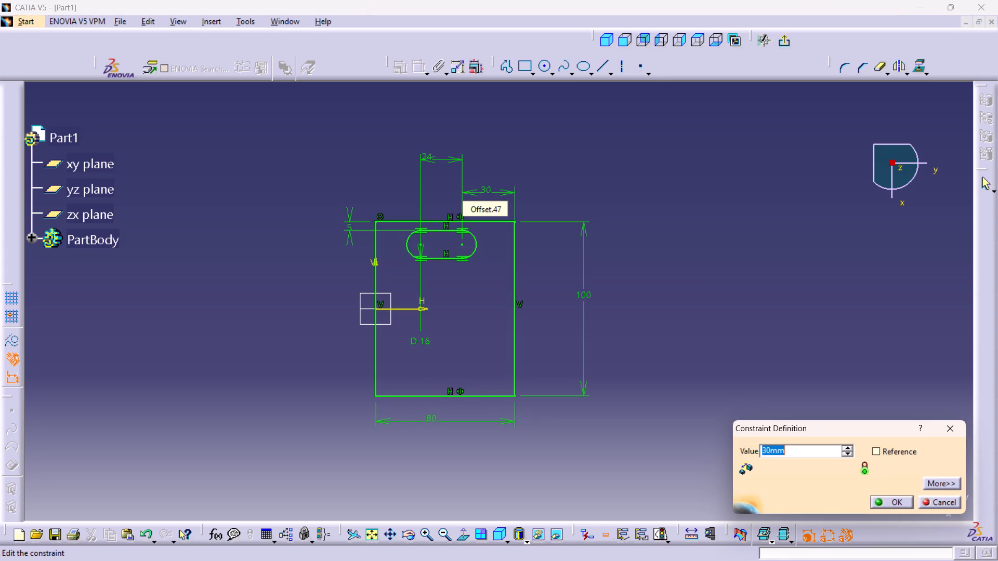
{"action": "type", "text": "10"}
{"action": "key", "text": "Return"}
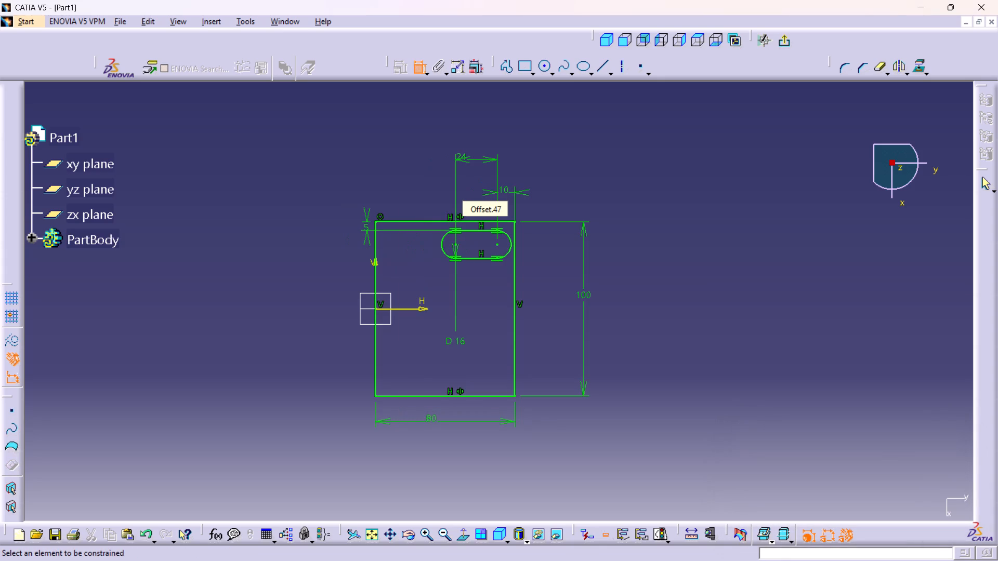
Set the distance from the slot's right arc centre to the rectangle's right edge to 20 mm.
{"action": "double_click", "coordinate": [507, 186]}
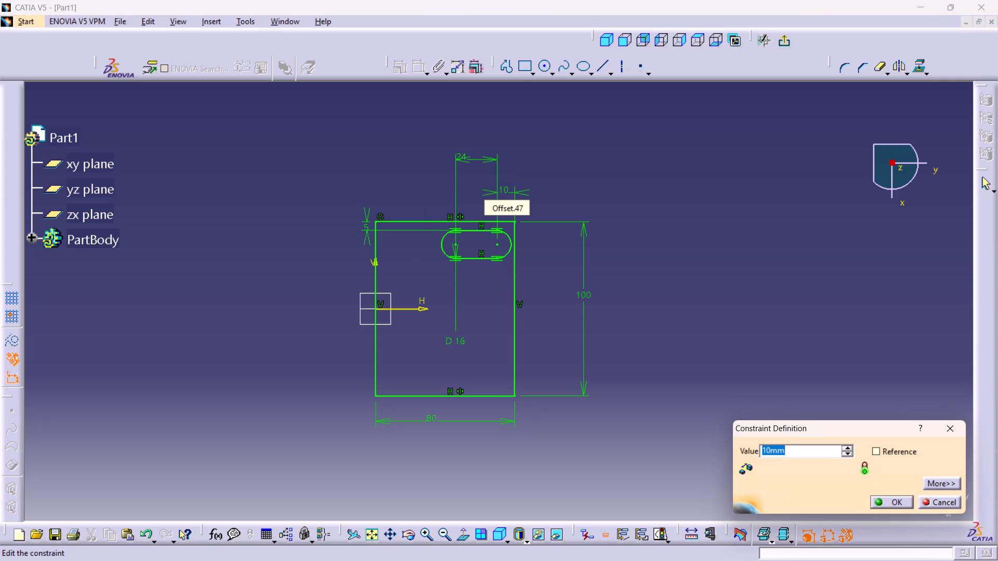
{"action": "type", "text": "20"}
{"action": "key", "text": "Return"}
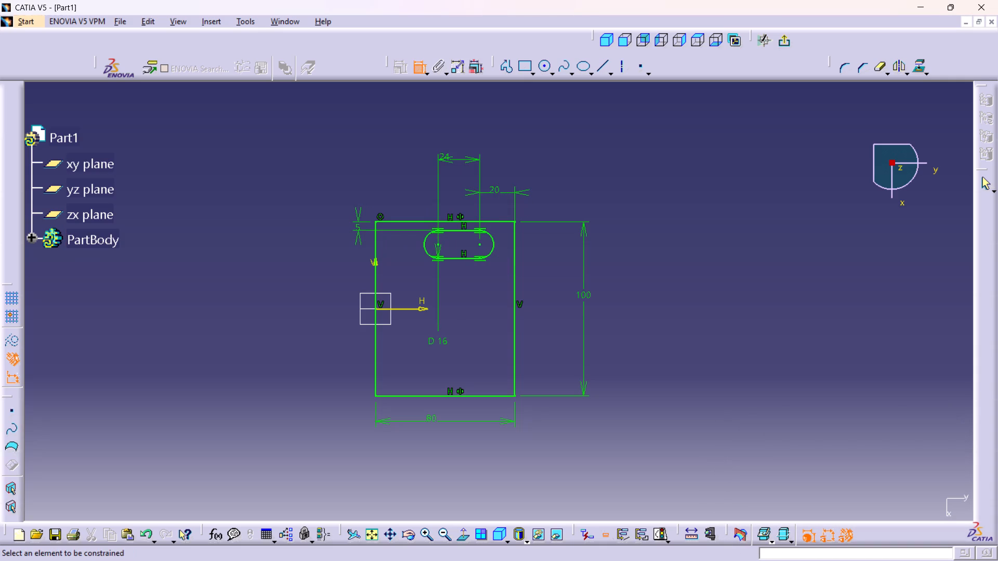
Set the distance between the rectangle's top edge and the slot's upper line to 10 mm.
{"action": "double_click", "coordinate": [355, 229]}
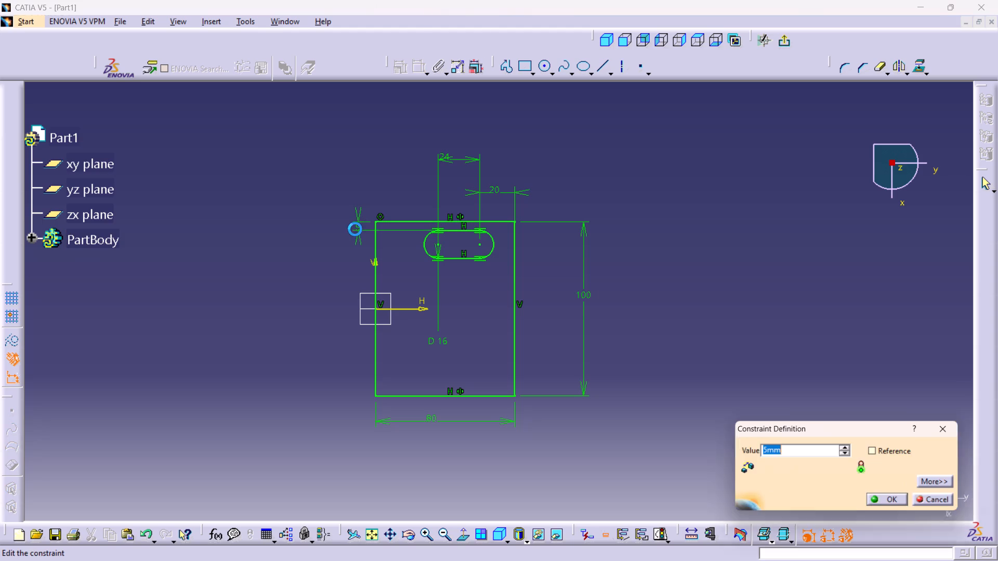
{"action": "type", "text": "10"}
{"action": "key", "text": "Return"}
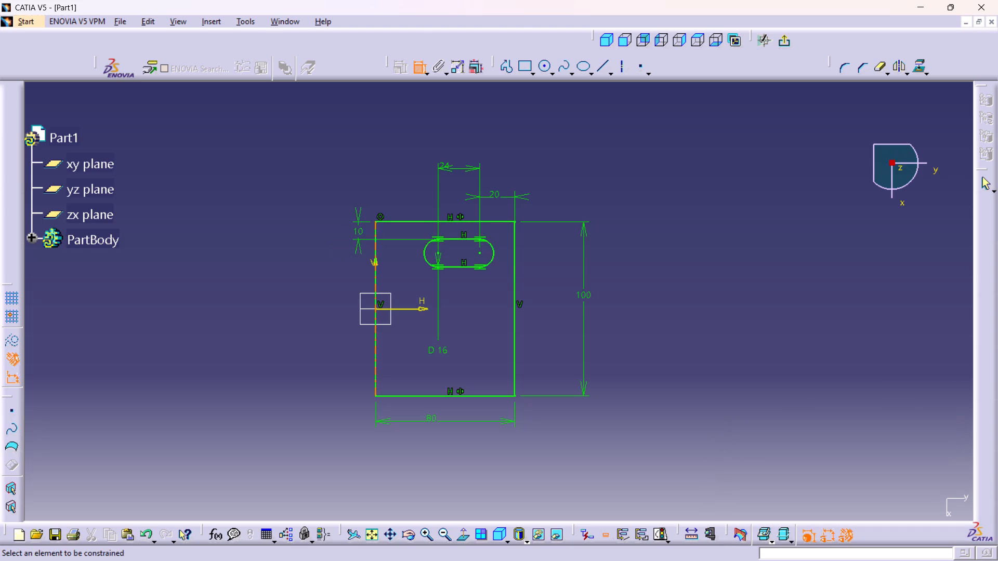
Set the distance from the slot's right arc centre to the rectangle's right edge to 15 mm.
{"action": "double_click", "coordinate": [501, 190]}
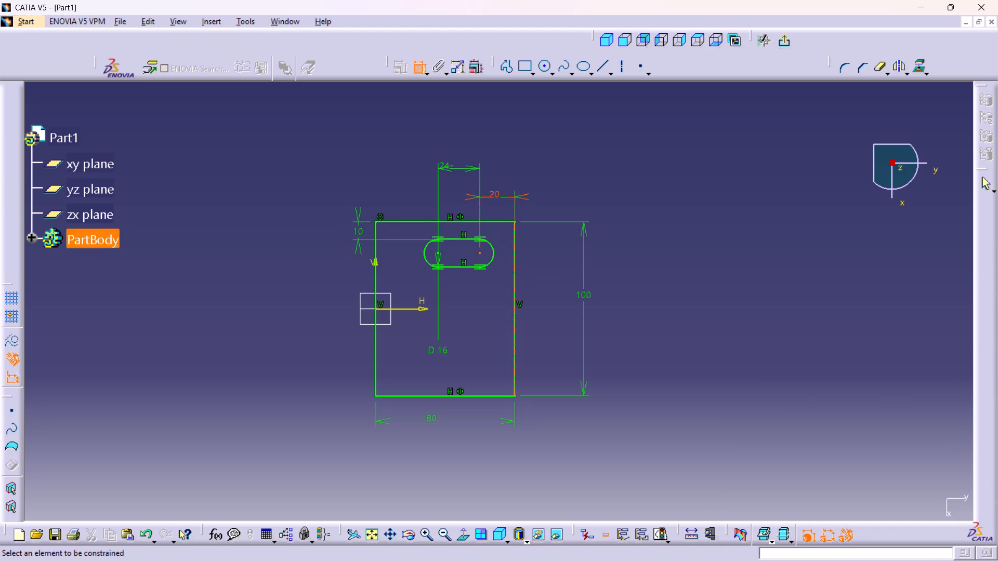
{"action": "double_click", "coordinate": [496, 195]}
{"action": "type", "text": "15"}
{"action": "key", "text": "Return"}
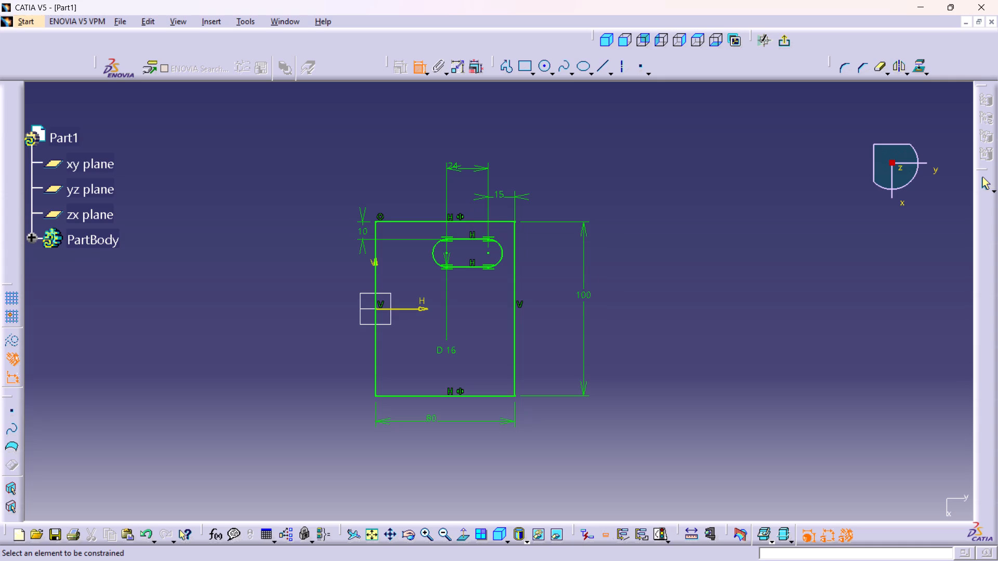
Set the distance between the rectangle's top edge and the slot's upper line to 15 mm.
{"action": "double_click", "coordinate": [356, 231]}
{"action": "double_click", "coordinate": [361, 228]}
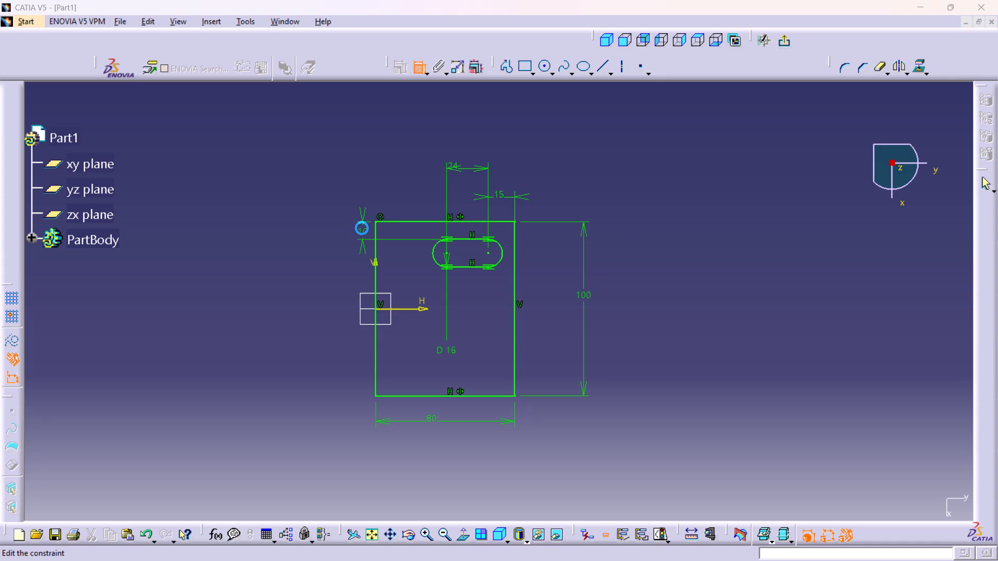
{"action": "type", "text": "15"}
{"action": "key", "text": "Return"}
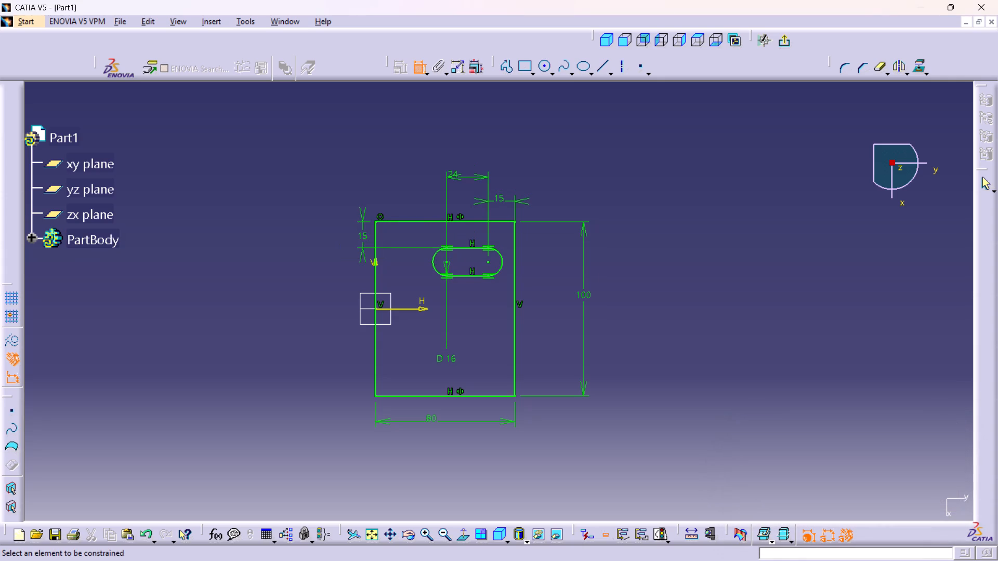
Set the distance between the rectangle's top edge and the slot's upper line to 10 mm.
{"action": "double_click", "coordinate": [364, 236]}
{"action": "type", "text": "10"}
{"action": "key", "text": "Return"}
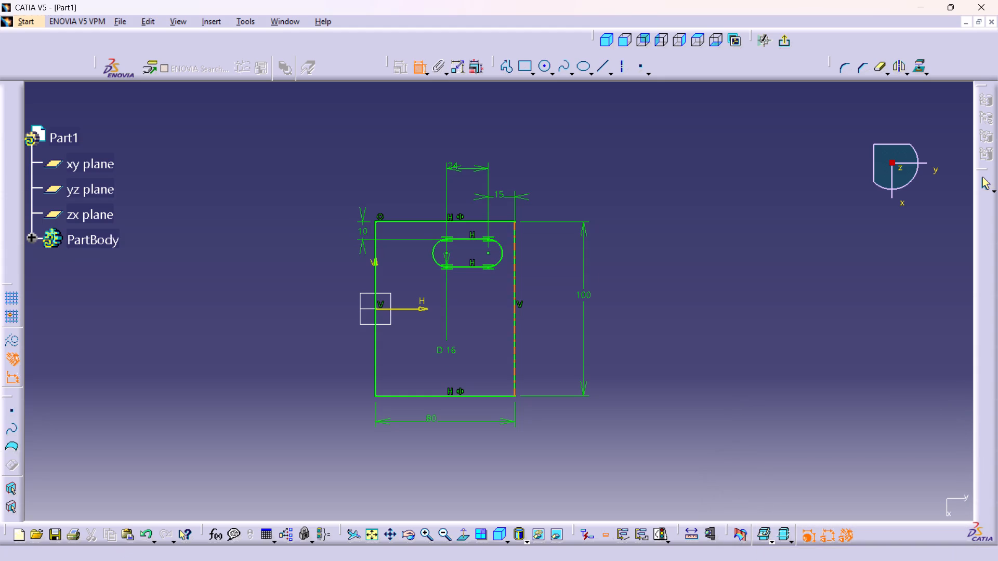
{"action": "middle_click_drag", "start_coordinate": [508, 313], "coordinate": [497, 274]}
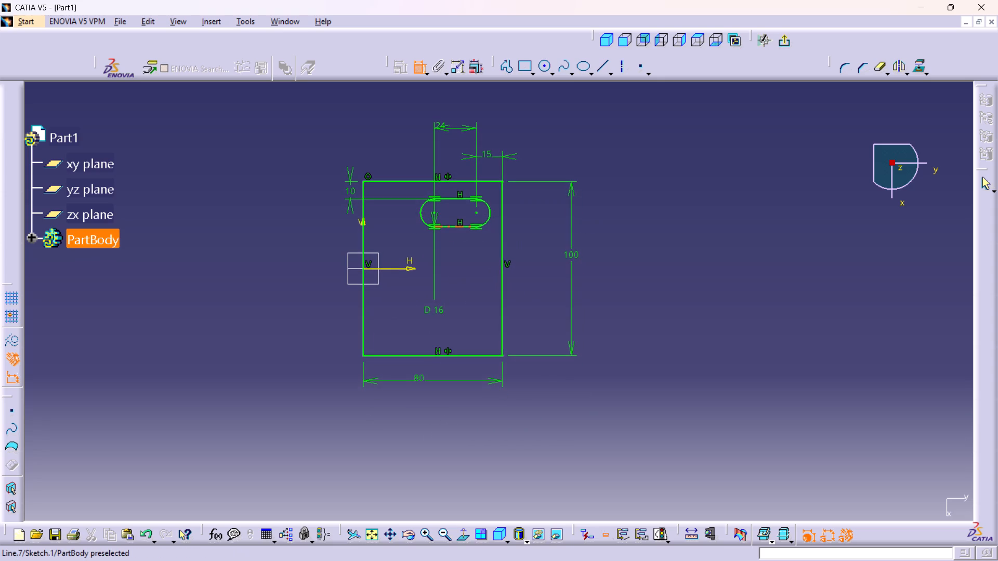
{"action": "left_click", "coordinate": [415, 61]}
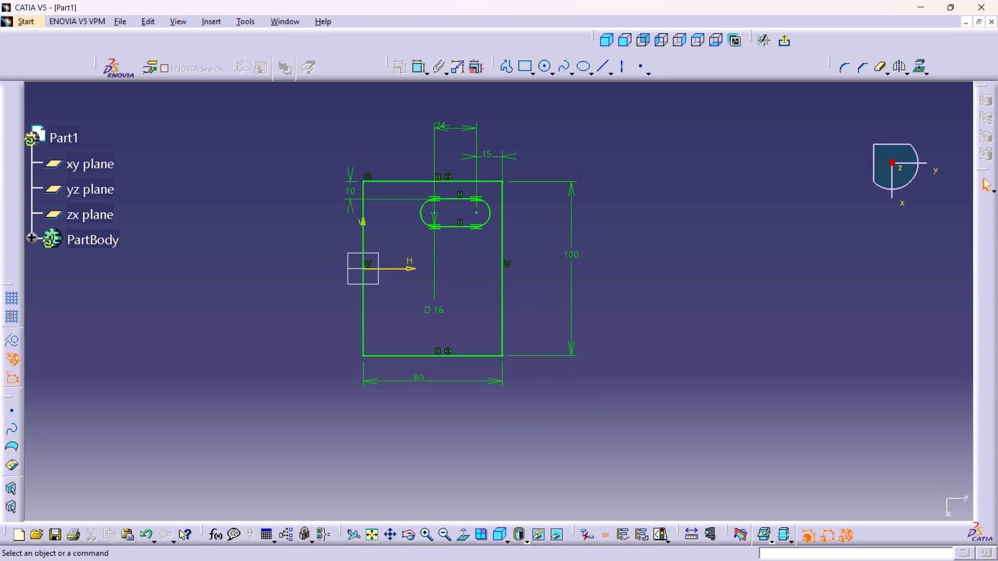
Mirror the slot's two lines and two end arcs about the sketch's horizontal axis.
{"action": "left_click", "coordinate": [451, 227], "text": "ctrl"}
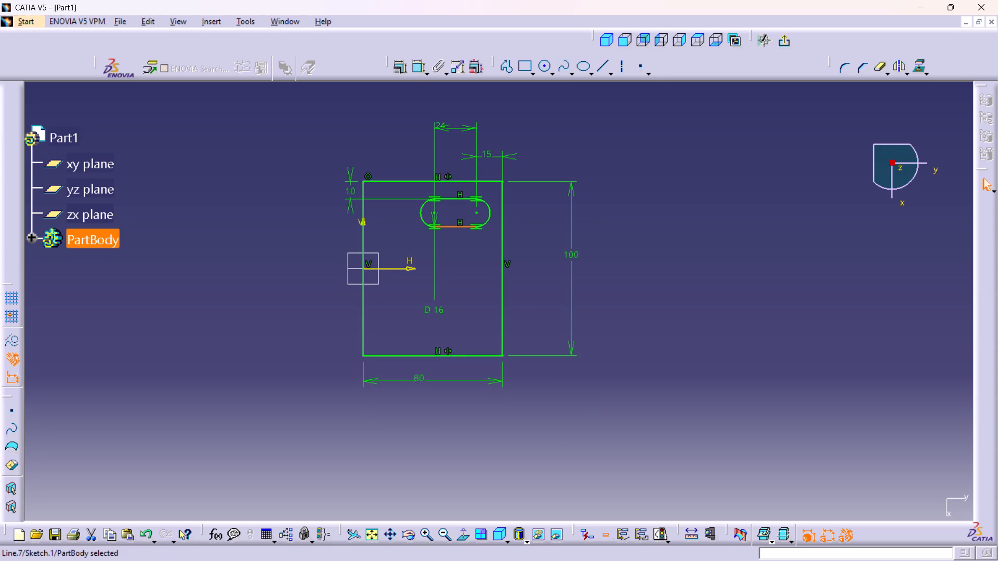
{"action": "left_click", "coordinate": [453, 197], "text": "ctrl"}
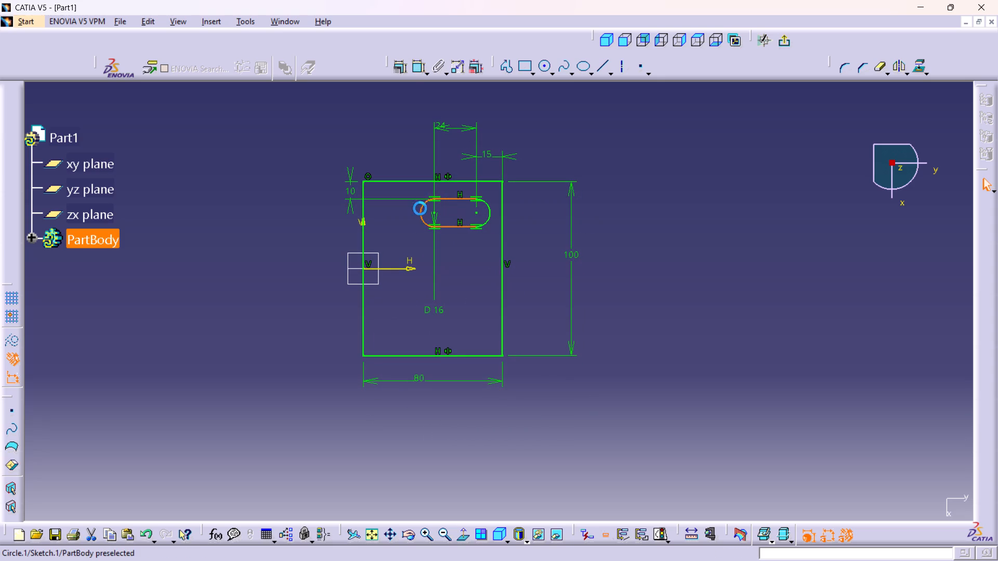
{"action": "left_click", "coordinate": [420, 208], "text": "ctrl"}
{"action": "left_click", "coordinate": [490, 205], "text": "ctrl"}
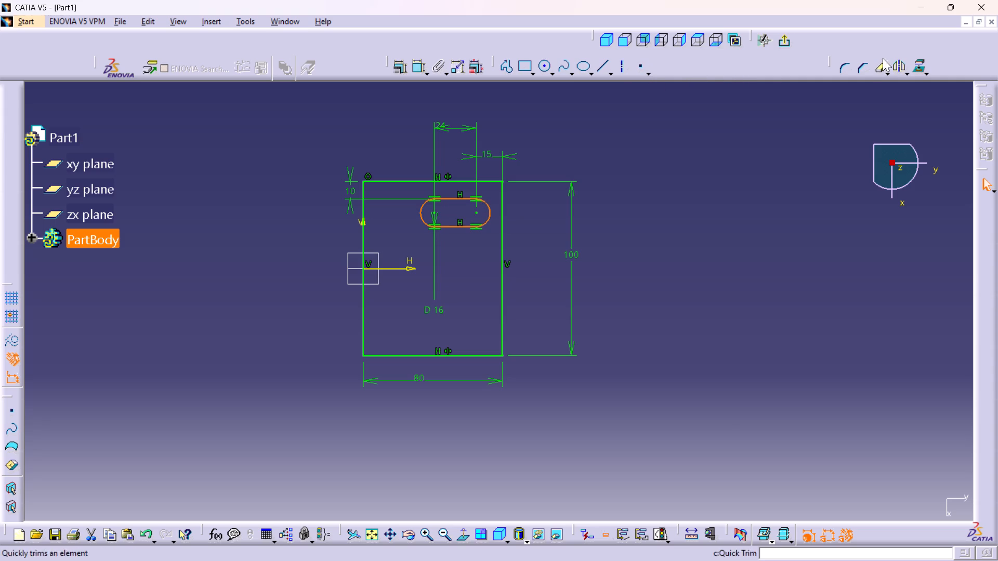
{"action": "left_click", "coordinate": [899, 66]}
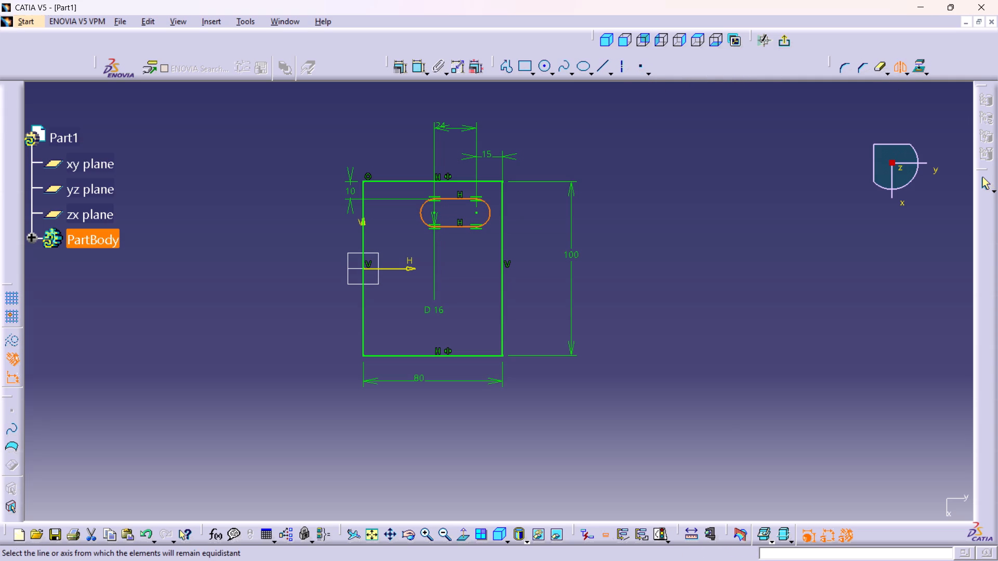
{"action": "left_click", "coordinate": [391, 266]}
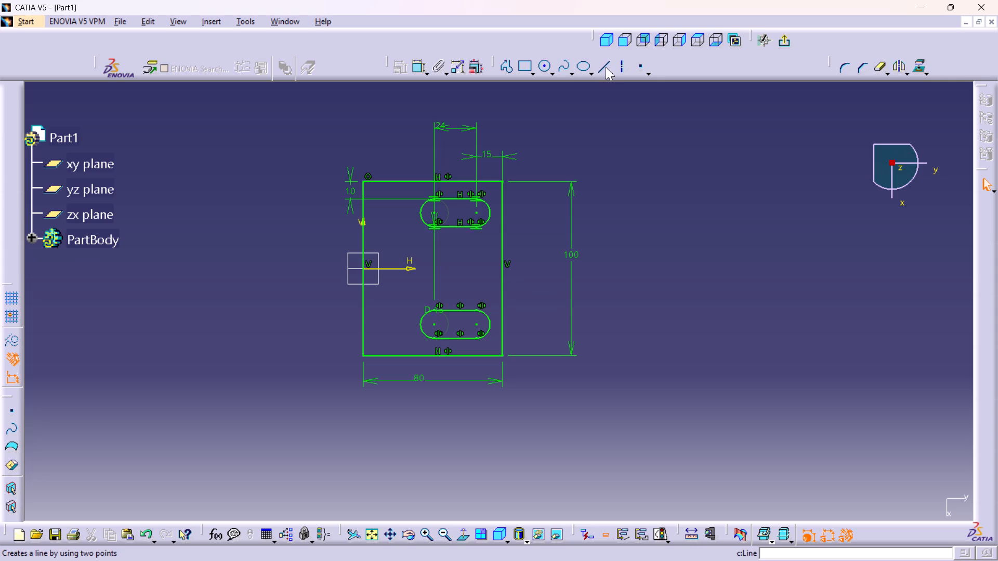
Exit the sketch and return to part modelling.
{"action": "left_click", "coordinate": [787, 38]}
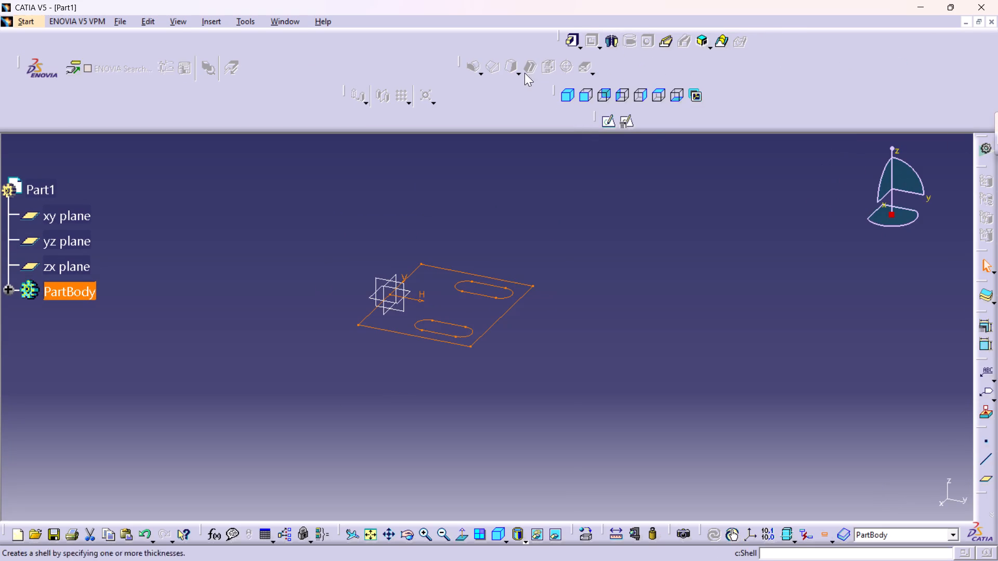
Pad the sketch with a length of 10 mm and mirrored extent.
{"action": "left_click", "coordinate": [569, 38]}
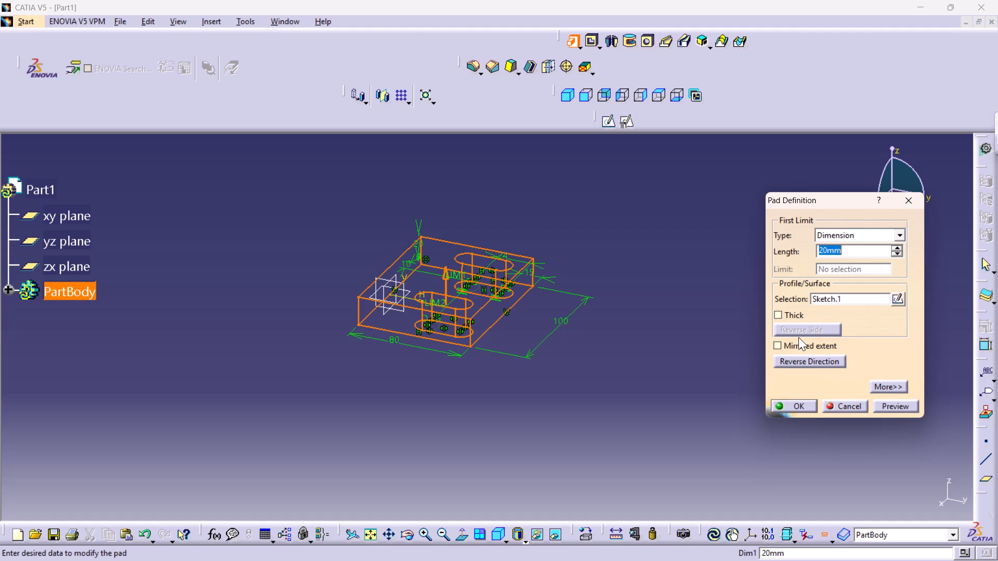
{"action": "left_click", "coordinate": [799, 348]}
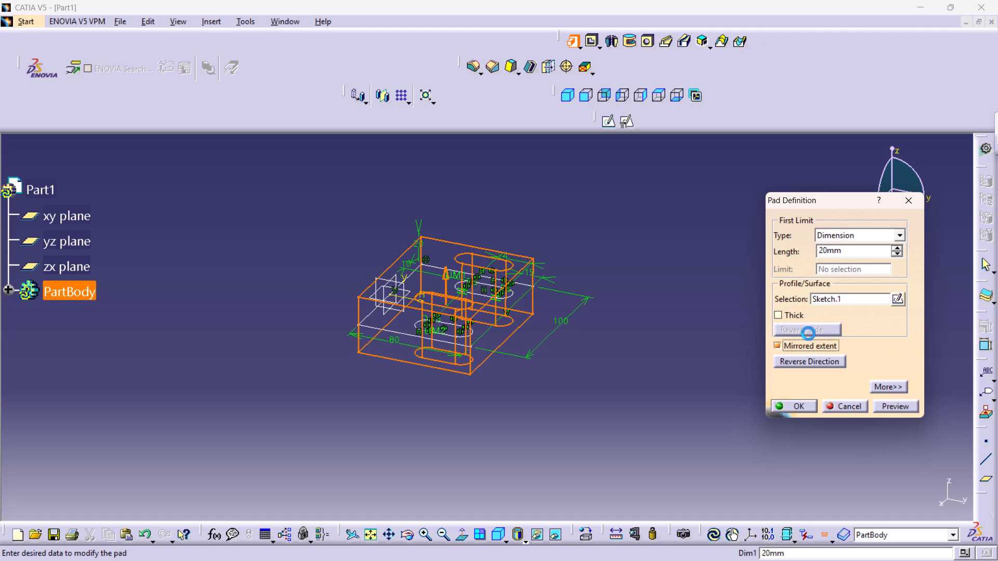
{"action": "double_click", "coordinate": [849, 247]}
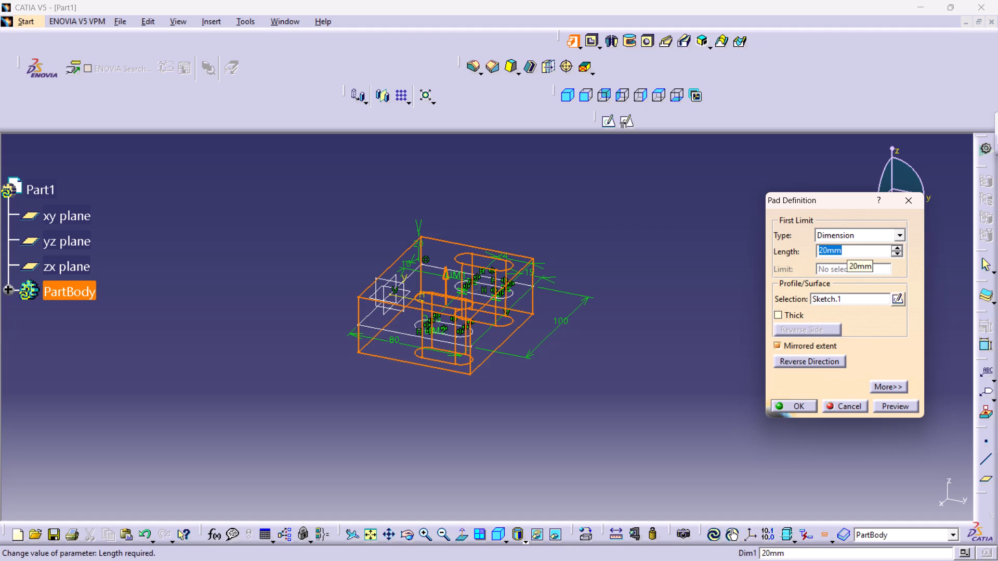
{"action": "type", "text": "10"}
{"action": "key", "text": "Return"}
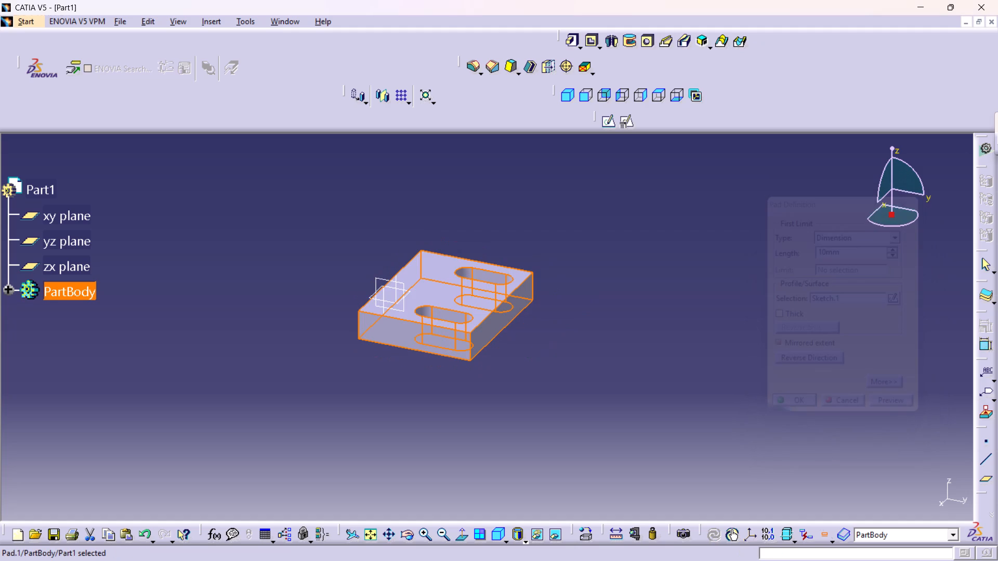
{"action": "left_click", "coordinate": [544, 379]}
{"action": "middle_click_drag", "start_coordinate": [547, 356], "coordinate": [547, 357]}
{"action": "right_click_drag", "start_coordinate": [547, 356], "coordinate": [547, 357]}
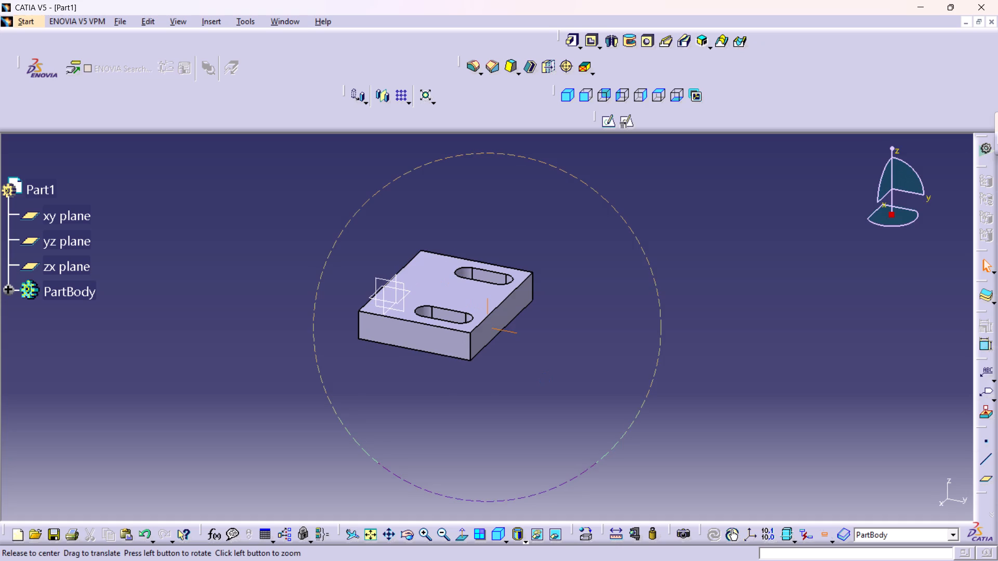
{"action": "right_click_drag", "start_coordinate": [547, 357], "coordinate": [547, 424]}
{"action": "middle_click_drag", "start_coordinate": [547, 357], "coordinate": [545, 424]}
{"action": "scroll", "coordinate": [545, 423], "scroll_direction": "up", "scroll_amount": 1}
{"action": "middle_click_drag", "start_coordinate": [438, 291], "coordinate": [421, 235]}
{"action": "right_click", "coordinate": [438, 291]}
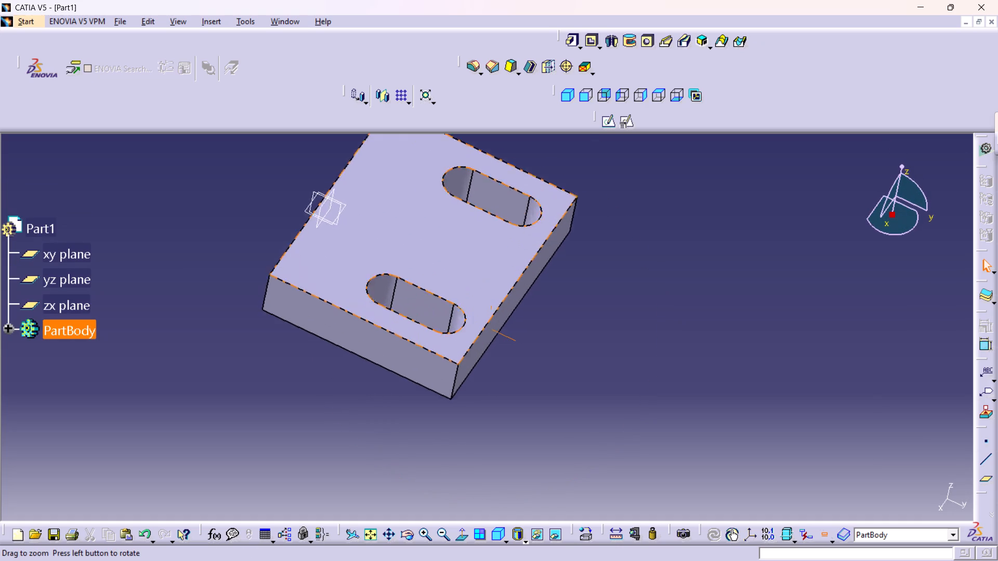
Fillet the two vertical corner edges at the slotted end of the plate with a 15 mm radius.
{"action": "middle_click_drag", "start_coordinate": [421, 235], "coordinate": [408, 182]}
{"action": "middle_click_drag", "start_coordinate": [428, 188], "coordinate": [439, 271]}
{"action": "middle_click_drag", "start_coordinate": [450, 279], "coordinate": [455, 300]}
{"action": "right_click", "coordinate": [450, 279]}
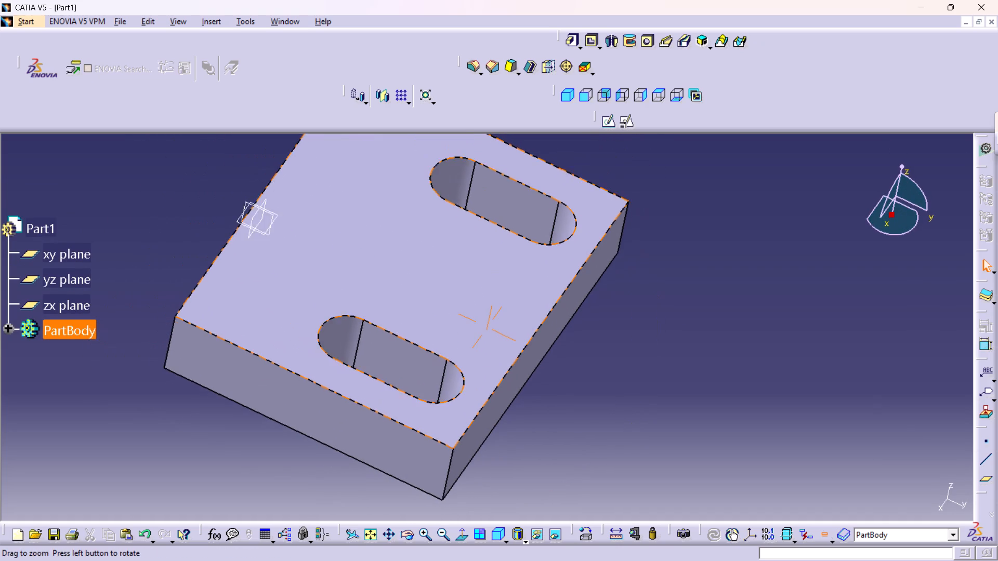
{"action": "middle_click_drag", "start_coordinate": [455, 300], "coordinate": [463, 342]}
{"action": "left_click", "coordinate": [464, 419]}
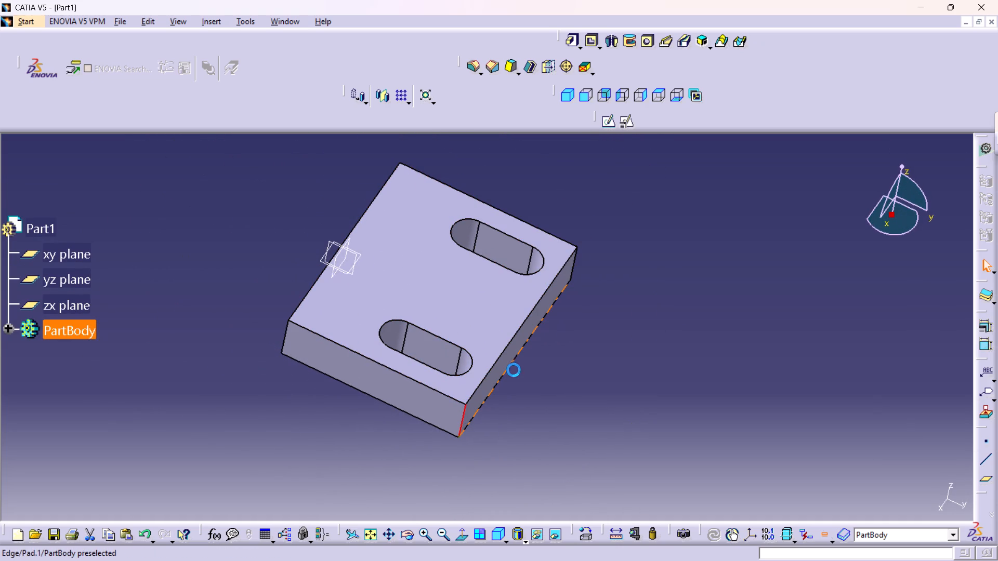
{"action": "middle_click_drag", "start_coordinate": [533, 347], "coordinate": [522, 347], "text": "ctrl"}
{"action": "right_click_drag", "start_coordinate": [533, 347], "coordinate": [522, 347], "text": "ctrl"}
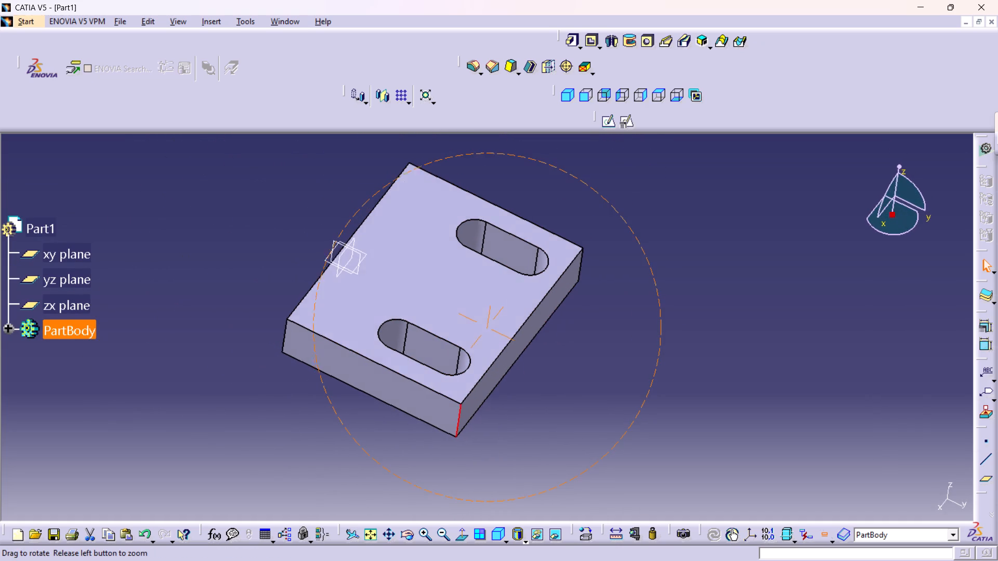
{"action": "right_click_drag", "start_coordinate": [522, 347], "coordinate": [255, 360], "text": "ctrl"}
{"action": "middle_click_drag", "start_coordinate": [522, 347], "coordinate": [255, 360], "text": "ctrl"}
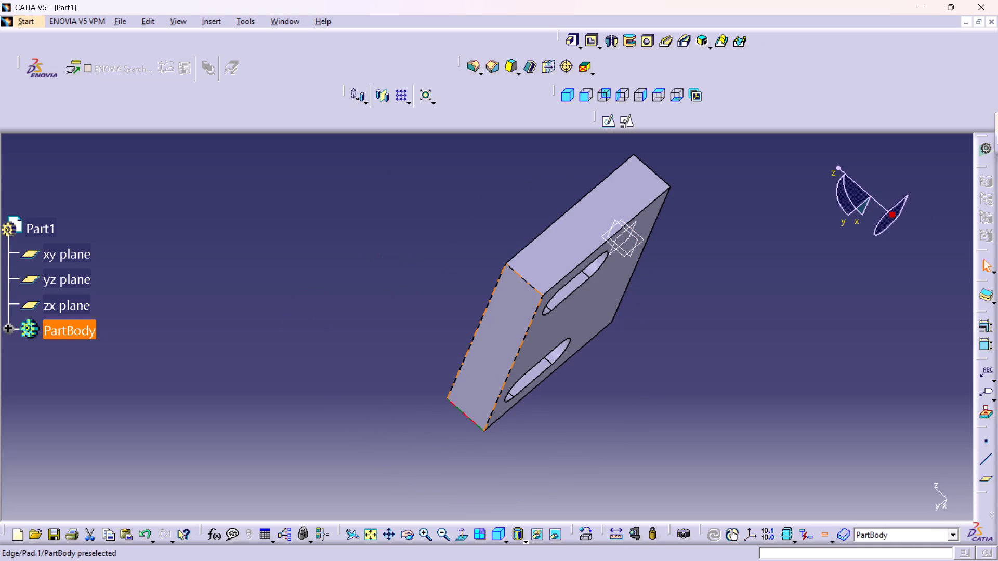
{"action": "left_click", "coordinate": [519, 278]}
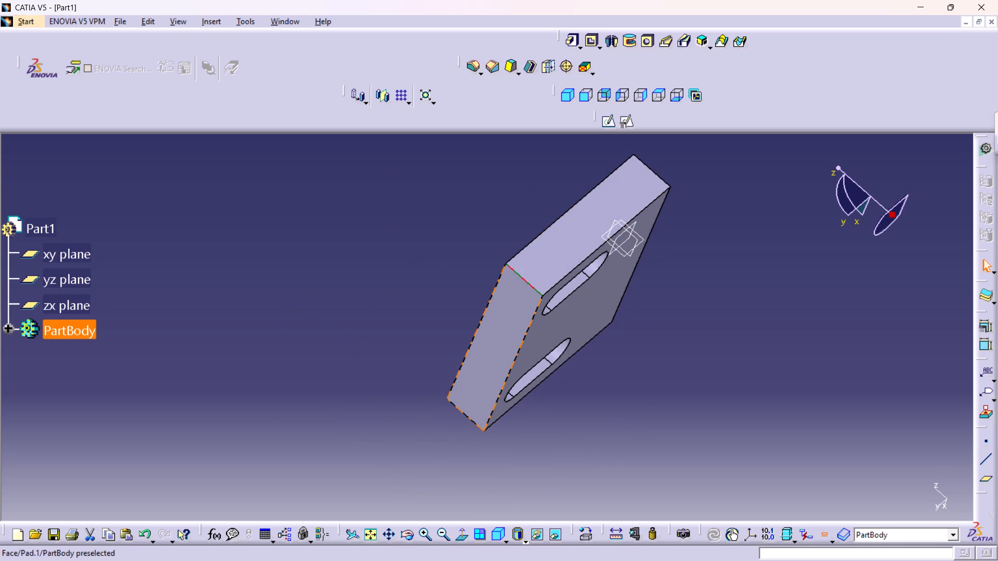
{"action": "left_click", "coordinate": [469, 417], "text": "ctrl"}
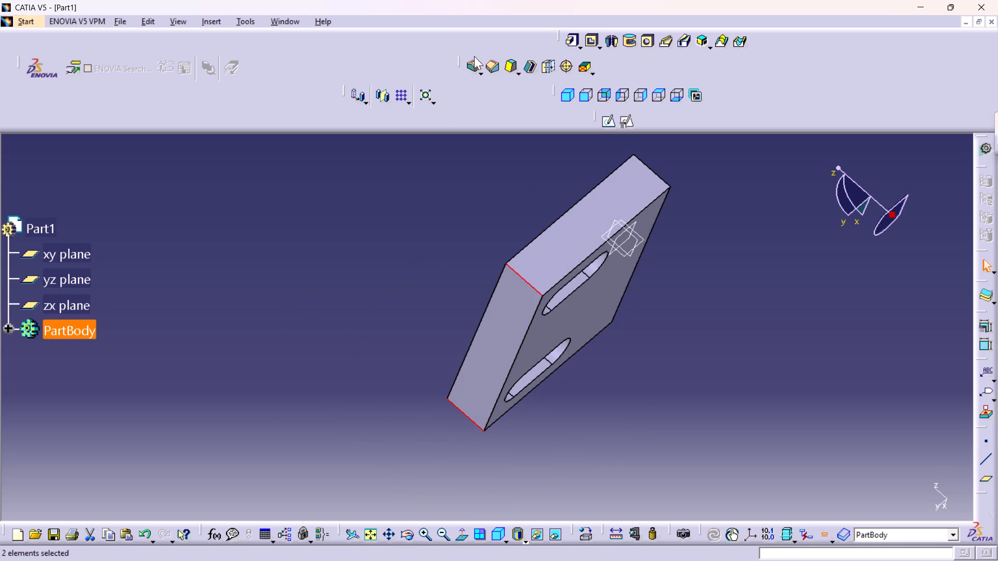
{"action": "left_click", "coordinate": [474, 67]}
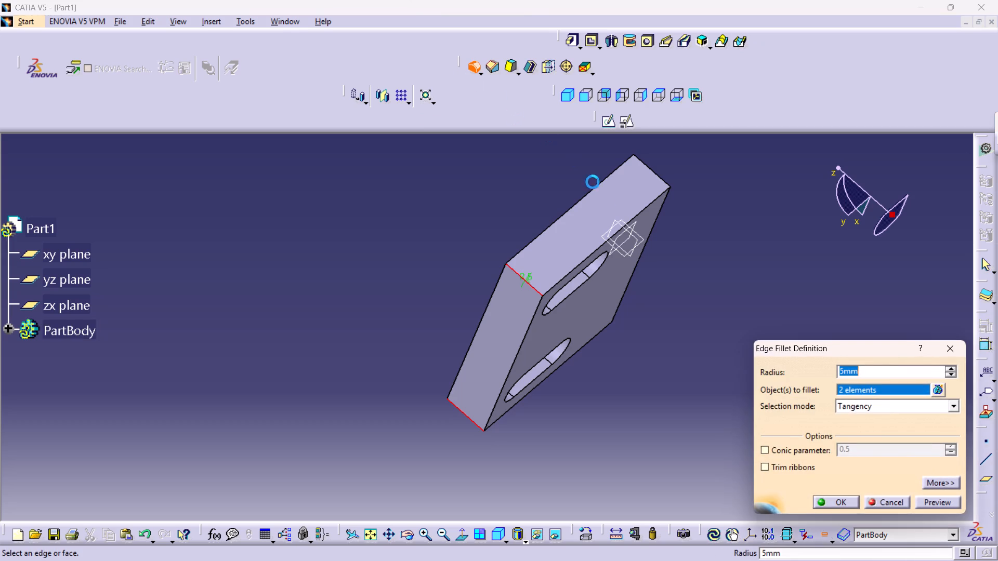
{"action": "double_click", "coordinate": [876, 373]}
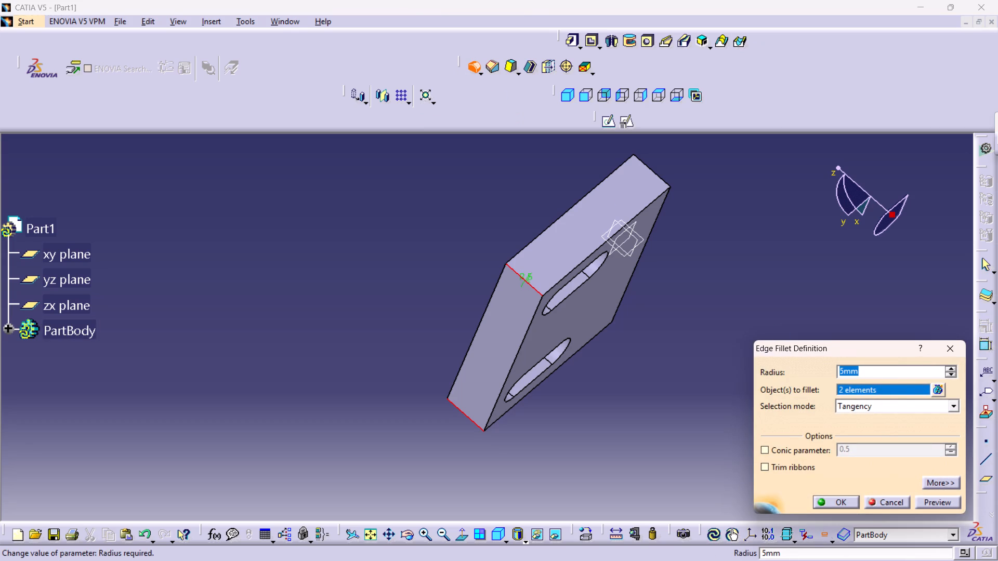
{"action": "type", "text": "15"}
{"action": "key", "text": "Return"}
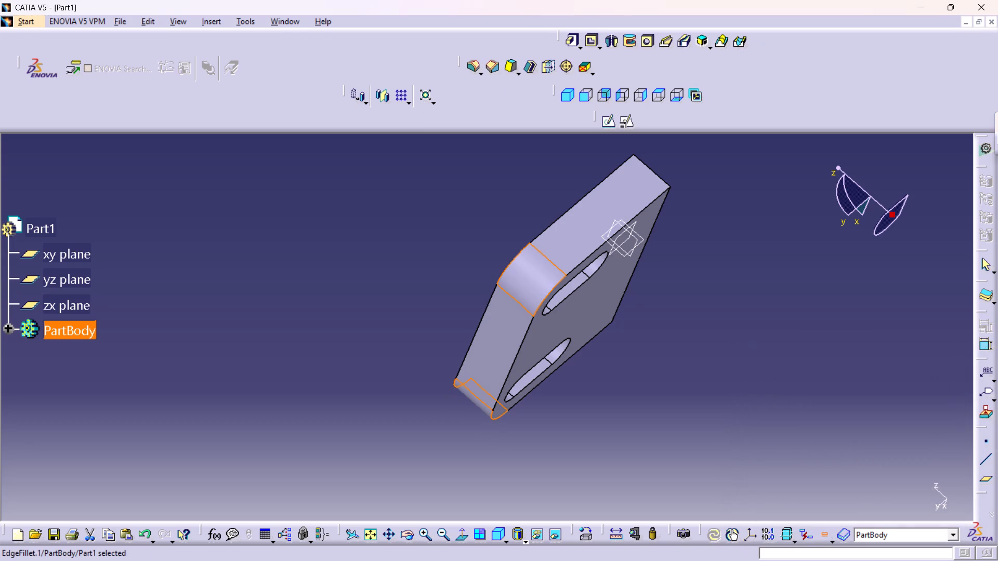
{"action": "left_click", "coordinate": [799, 395]}
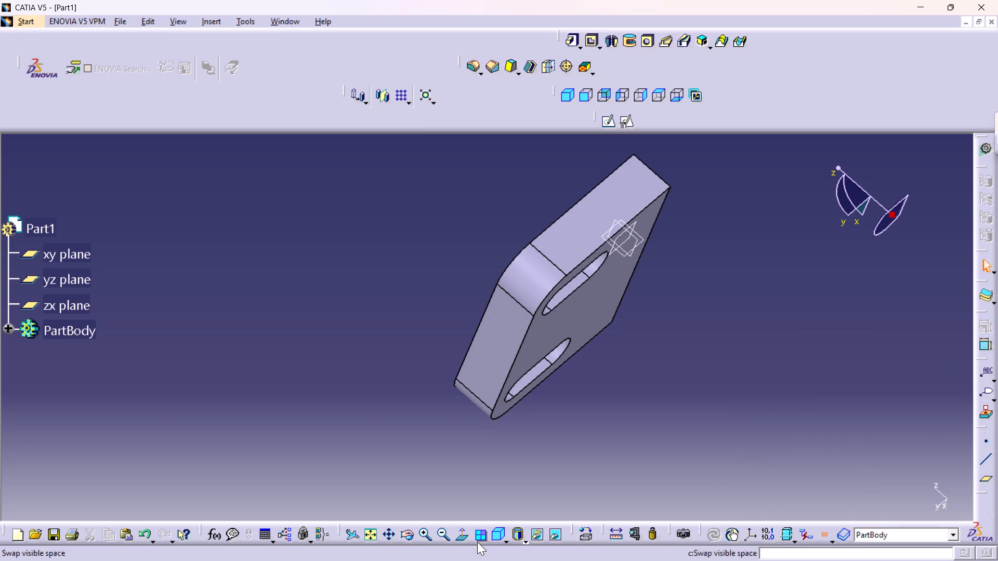
Reopen the pad's sketch and set the distance from the rectangle's top edge to the upper slot to 8 mm.
{"action": "left_click", "coordinate": [497, 530]}
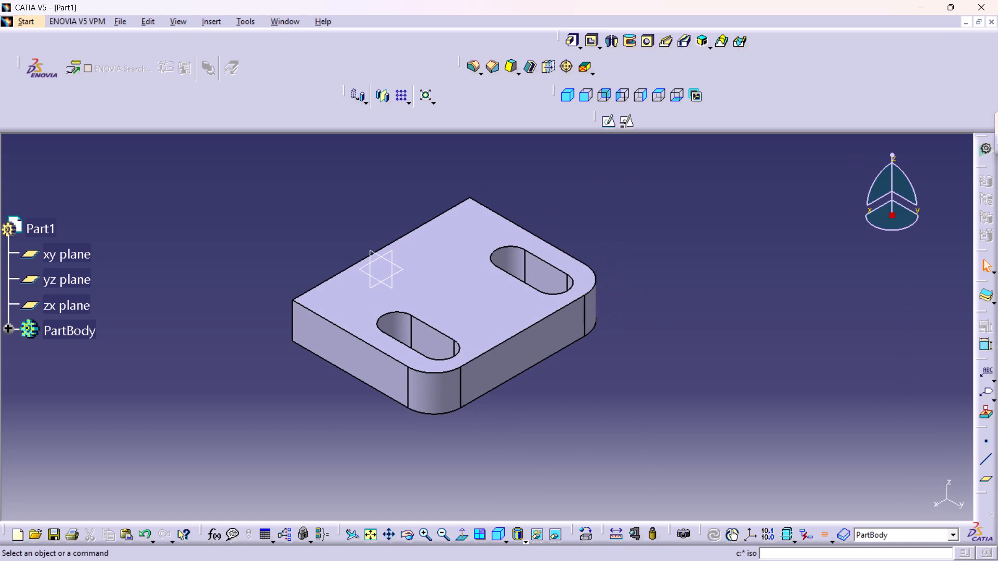
{"action": "middle_click_drag", "start_coordinate": [419, 319], "coordinate": [422, 340]}
{"action": "right_click", "coordinate": [419, 319]}
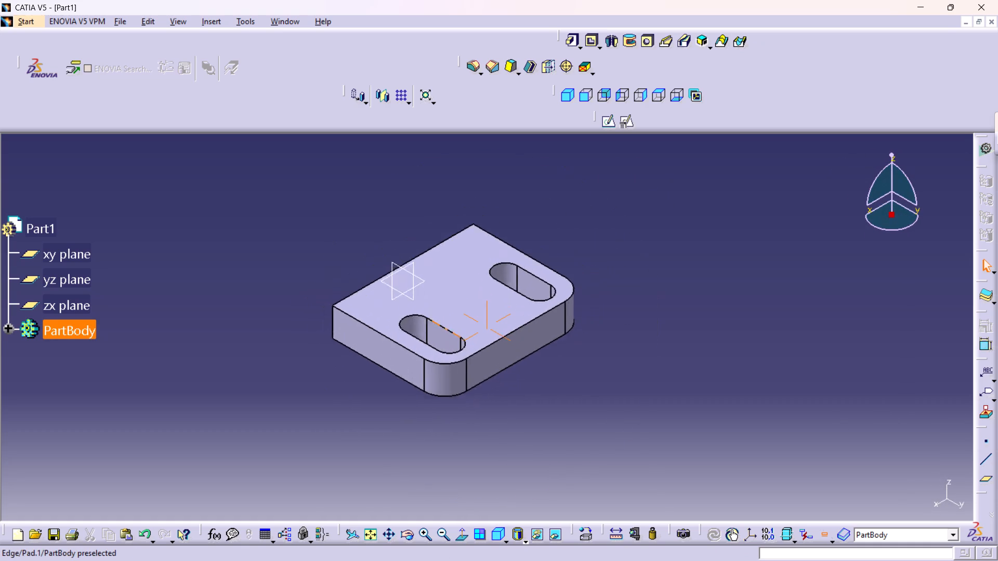
{"action": "middle_click_drag", "start_coordinate": [422, 340], "coordinate": [413, 234]}
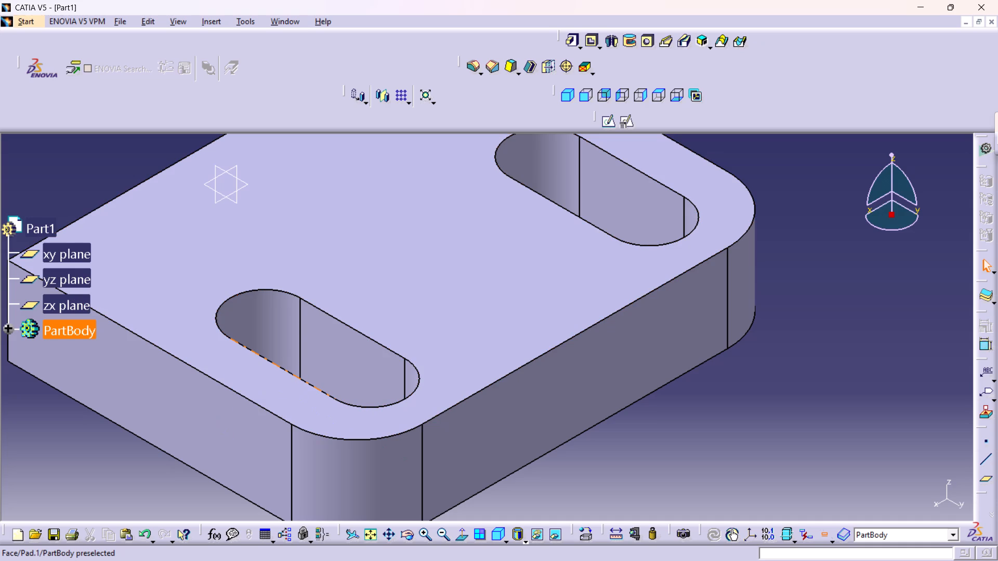
{"action": "middle_click_drag", "start_coordinate": [230, 312], "coordinate": [248, 391]}
{"action": "right_click", "coordinate": [230, 312]}
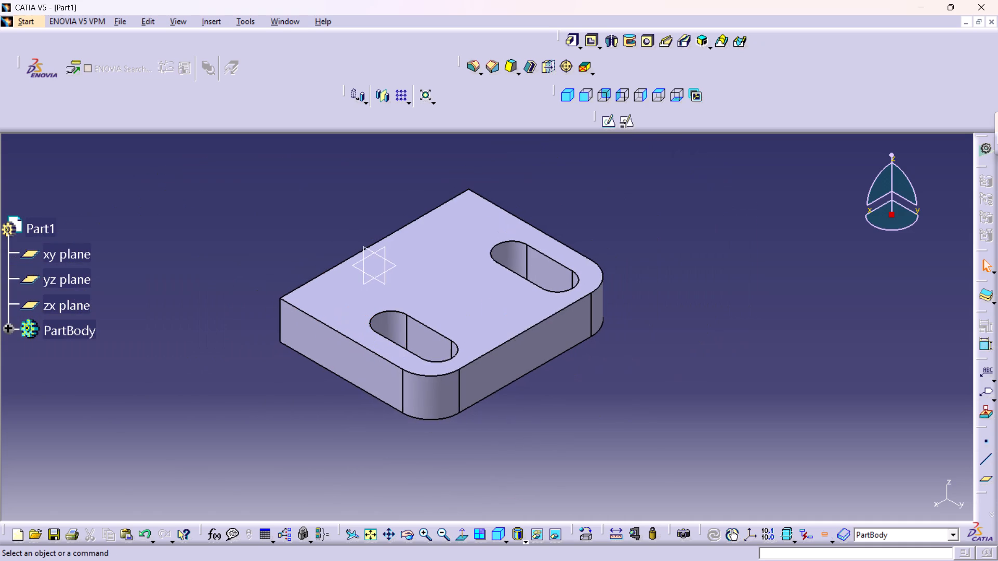
{"action": "left_click", "coordinate": [8, 324]}
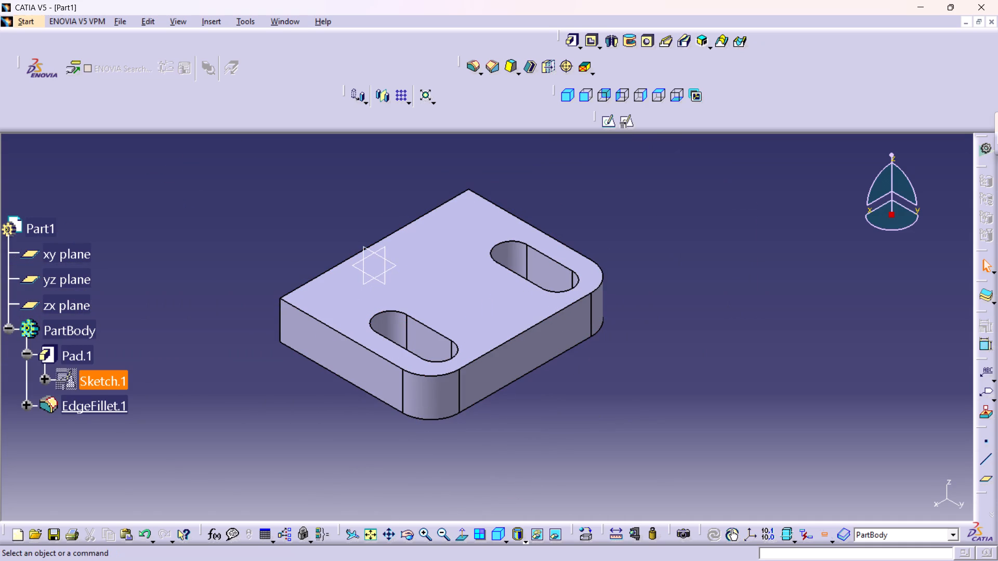
{"action": "left_click", "coordinate": [95, 384]}
{"action": "left_click", "coordinate": [95, 384]}
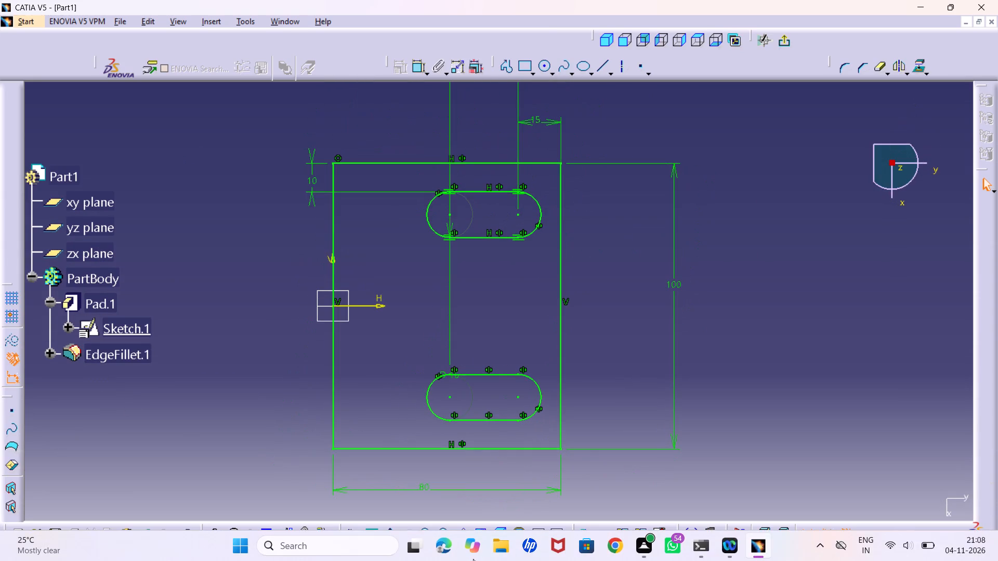
{"action": "double_click", "coordinate": [316, 182]}
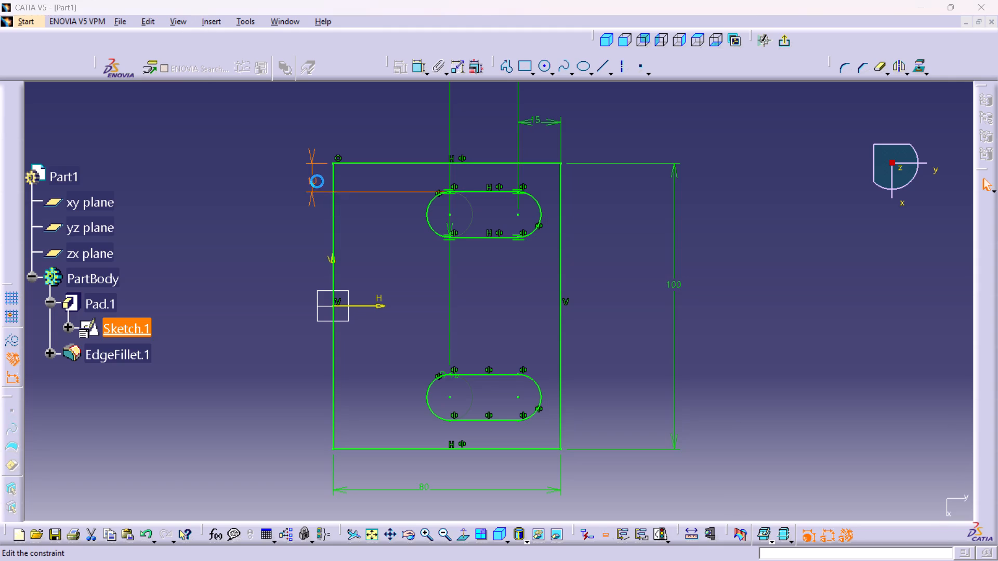
{"action": "key", "text": "8"}
{"action": "key", "text": "Return"}
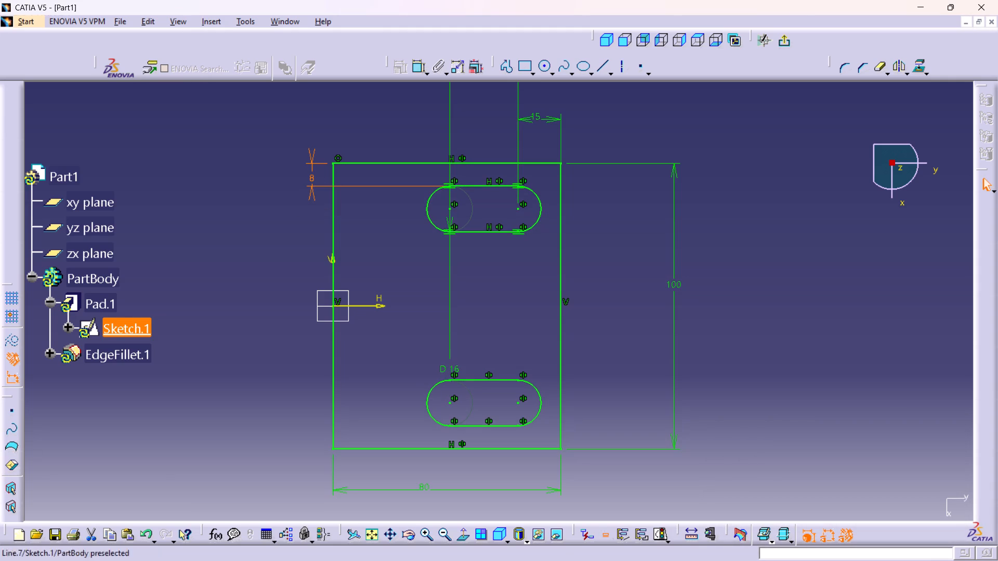
Set the distance from the slot's nearer arc centre to the rectangle's right edge to 16 mm and exit the sketch.
{"action": "double_click", "coordinate": [534, 113]}
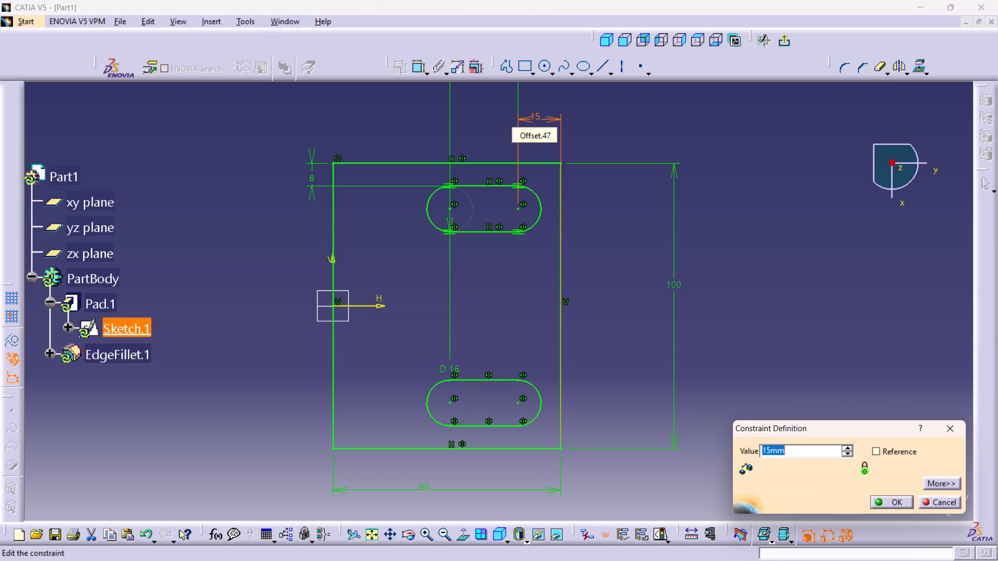
{"action": "type", "text": "15"}
{"action": "key", "text": "BackSpace"}
{"action": "key", "text": "6"}
{"action": "key", "text": "Return"}
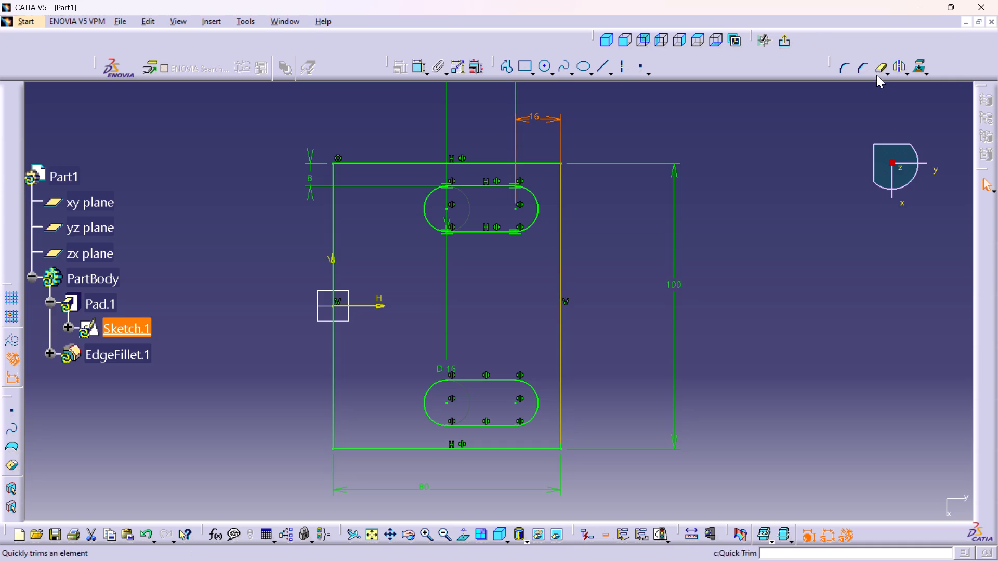
{"action": "left_click", "coordinate": [789, 43]}
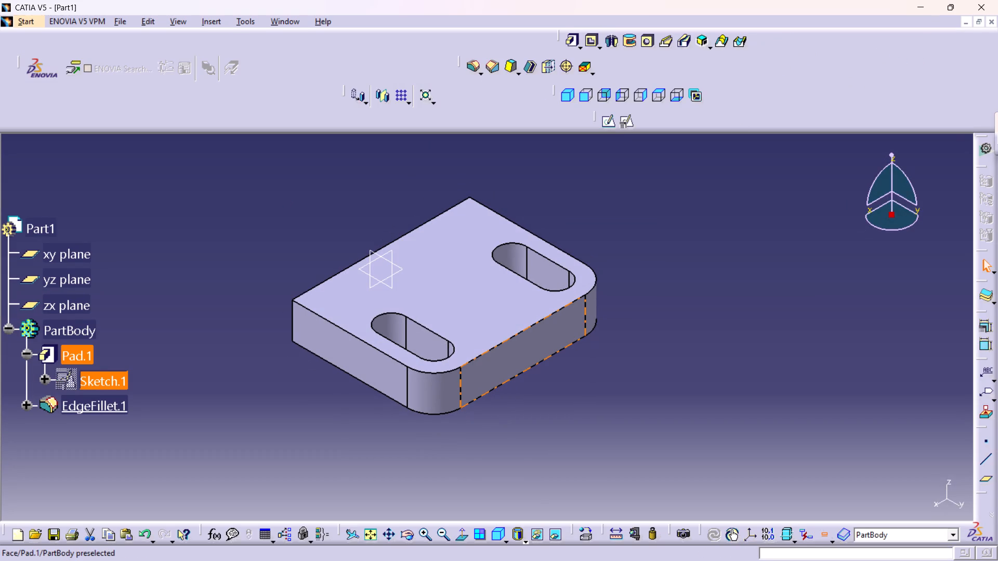
Create a positioned sketch on the plate's long side face opposite the rounded corners, with implicit origin and orientation.
{"action": "middle_click_drag", "start_coordinate": [462, 309], "coordinate": [465, 355]}
{"action": "right_click", "coordinate": [462, 309]}
{"action": "scroll", "coordinate": [465, 355], "scroll_direction": "up", "scroll_amount": 1}
{"action": "middle_click_drag", "start_coordinate": [459, 311], "coordinate": [455, 382]}
{"action": "right_click_drag", "start_coordinate": [459, 311], "coordinate": [457, 383]}
{"action": "middle_click_drag", "start_coordinate": [454, 312], "coordinate": [441, 280]}
{"action": "right_click", "coordinate": [454, 312]}
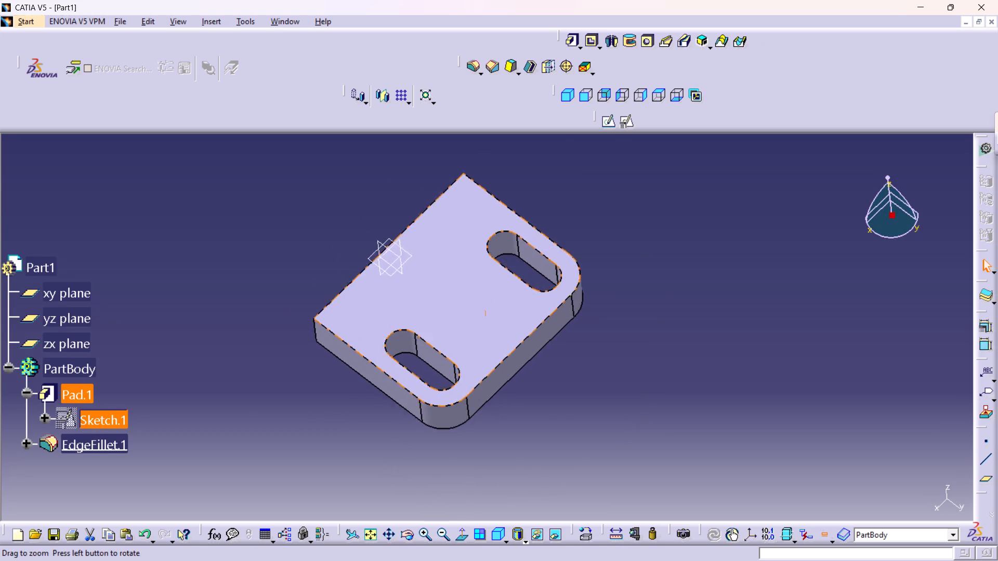
{"action": "middle_click_drag", "start_coordinate": [441, 280], "coordinate": [420, 209]}
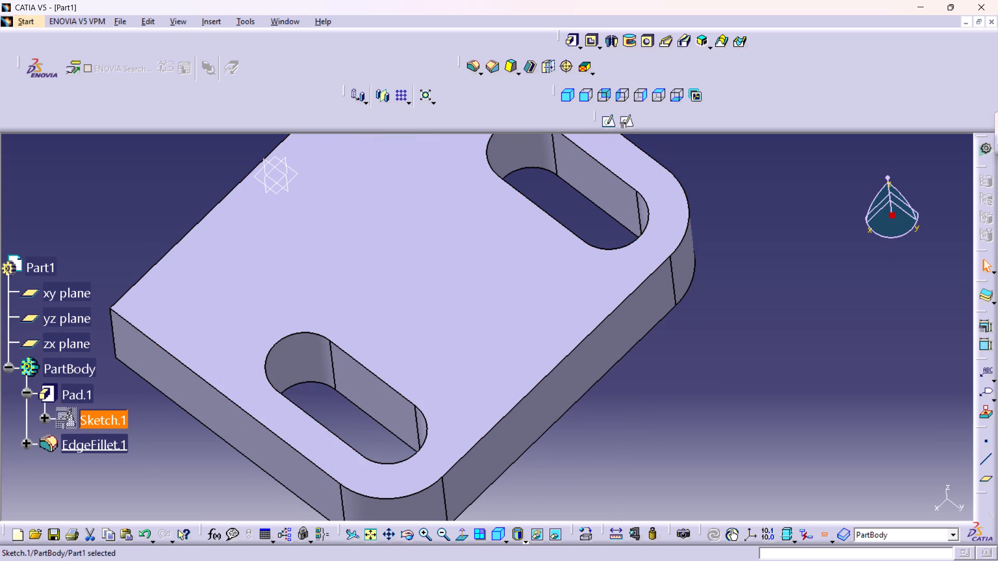
{"action": "middle_click_drag", "start_coordinate": [497, 328], "coordinate": [513, 386]}
{"action": "right_click", "coordinate": [497, 327]}
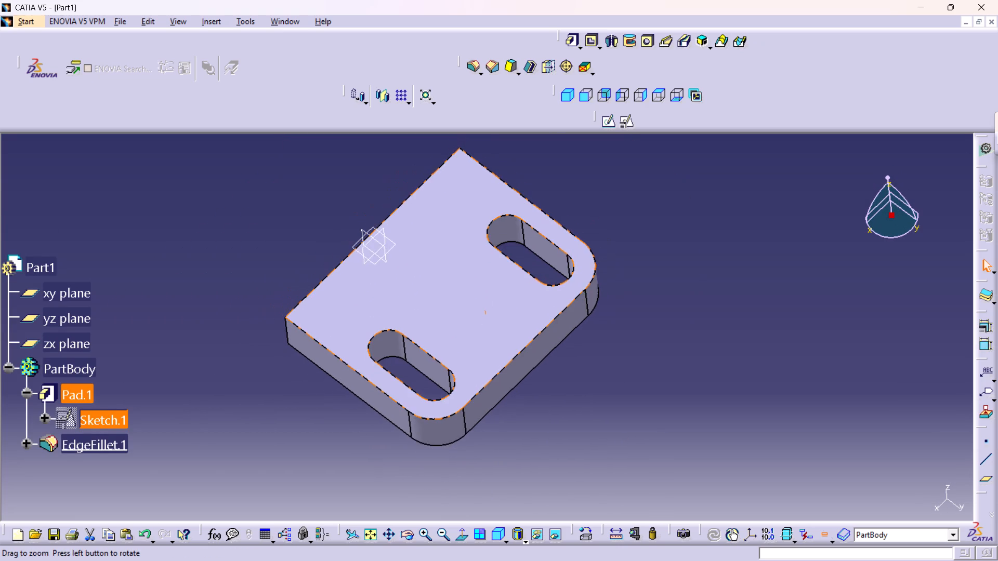
{"action": "middle_click_drag", "start_coordinate": [513, 386], "coordinate": [493, 361]}
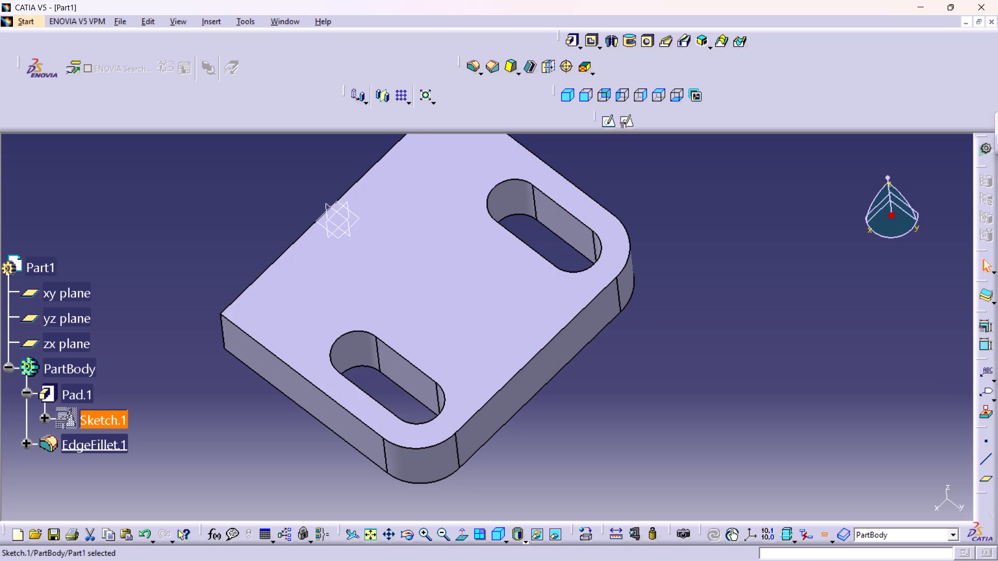
{"action": "middle_click", "coordinate": [274, 427]}
{"action": "right_click", "coordinate": [274, 427]}
{"action": "right_click", "coordinate": [274, 427]}
{"action": "middle_click_drag", "start_coordinate": [274, 427], "coordinate": [520, 412]}
{"action": "right_click_drag", "start_coordinate": [274, 427], "coordinate": [520, 412]}
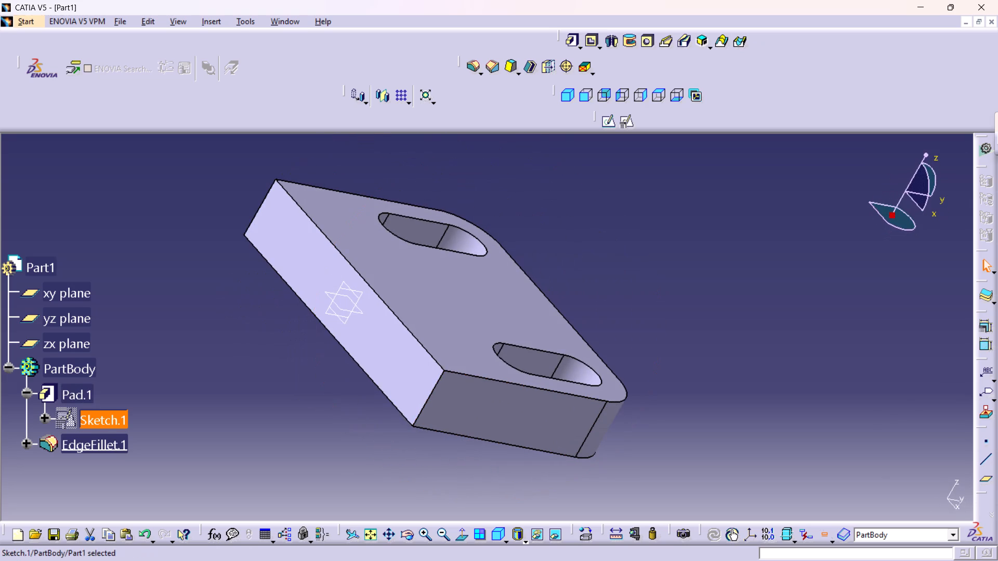
{"action": "left_click", "coordinate": [384, 367]}
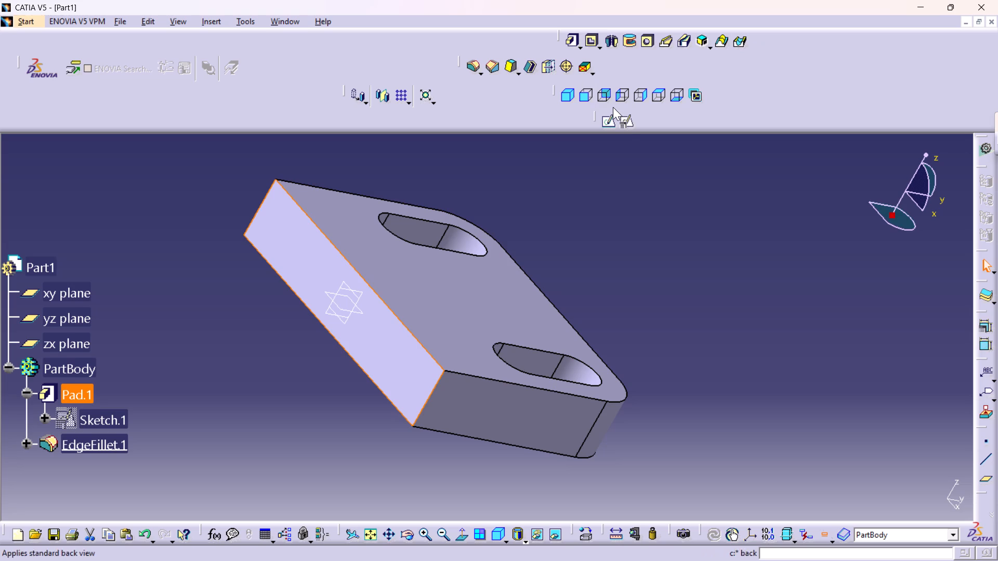
{"action": "left_click", "coordinate": [626, 124]}
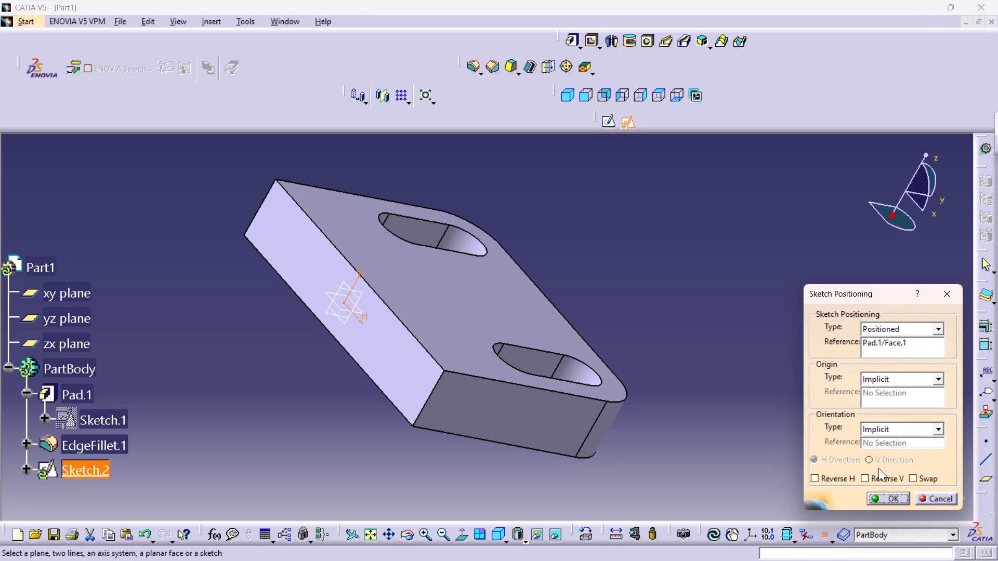
{"action": "left_click", "coordinate": [884, 497]}
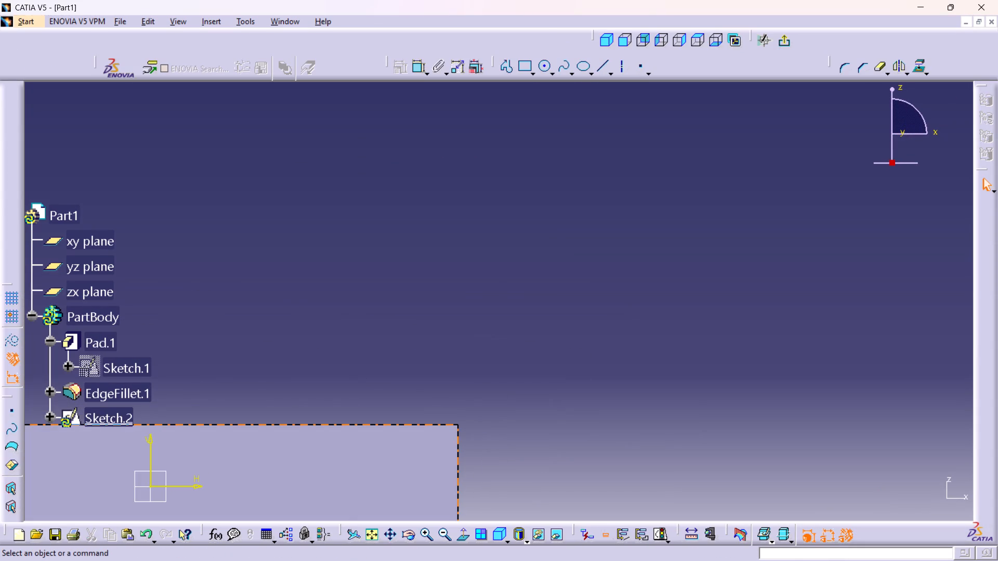
Sketch an open stepped profile above the plate, with about 41 mm lower sides and a narrower upper section about 60 mm wide and 66 mm high.
{"action": "middle_click_drag", "start_coordinate": [349, 437], "coordinate": [549, 377]}
{"action": "right_click", "coordinate": [528, 317]}
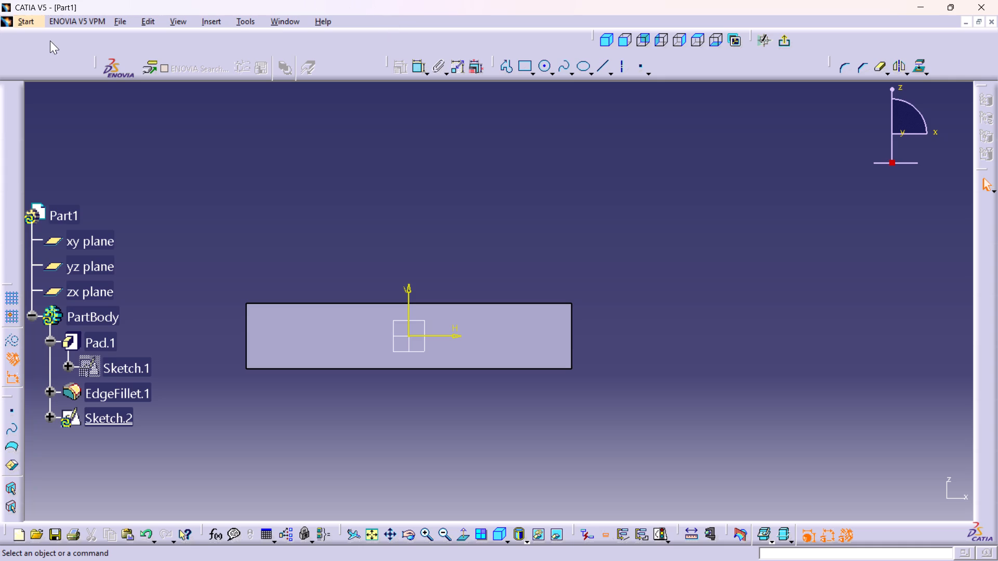
{"action": "middle_click_drag", "start_coordinate": [302, 179], "coordinate": [316, 204]}
{"action": "right_click", "coordinate": [302, 179]}
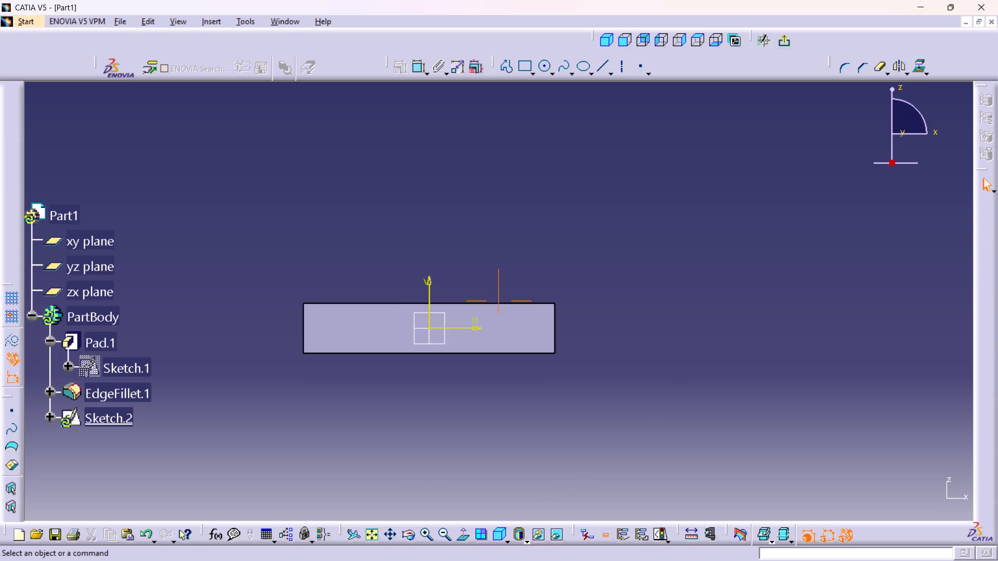
{"action": "middle_click_drag", "start_coordinate": [316, 204], "coordinate": [322, 217]}
{"action": "middle_click_drag", "start_coordinate": [375, 180], "coordinate": [393, 255]}
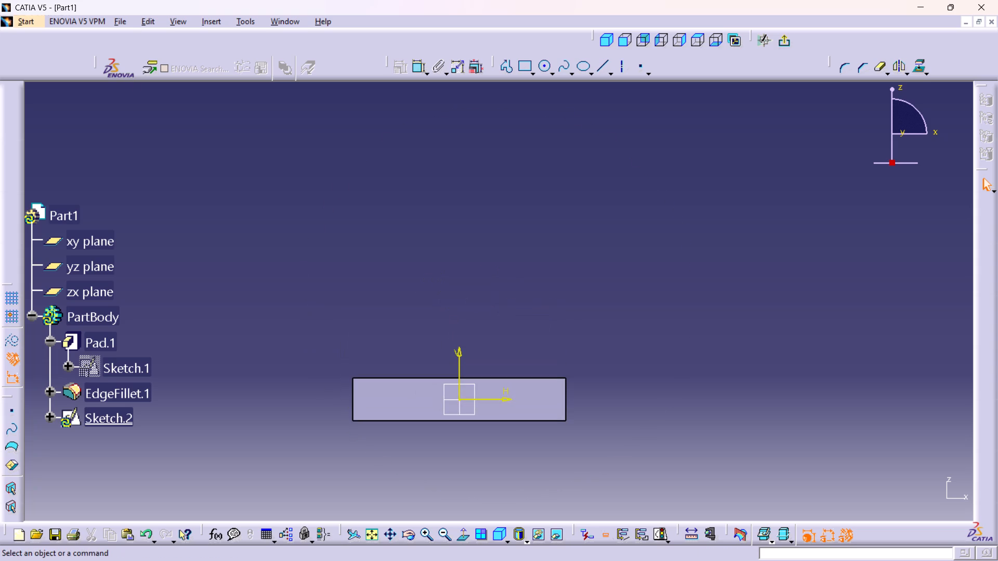
{"action": "left_click", "coordinate": [510, 70]}
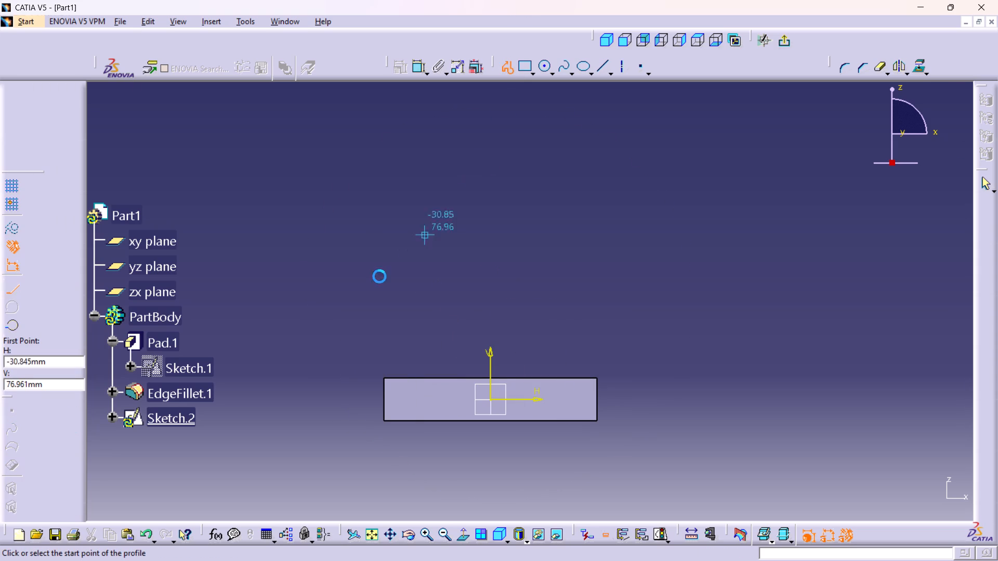
{"action": "left_click", "coordinate": [387, 363]}
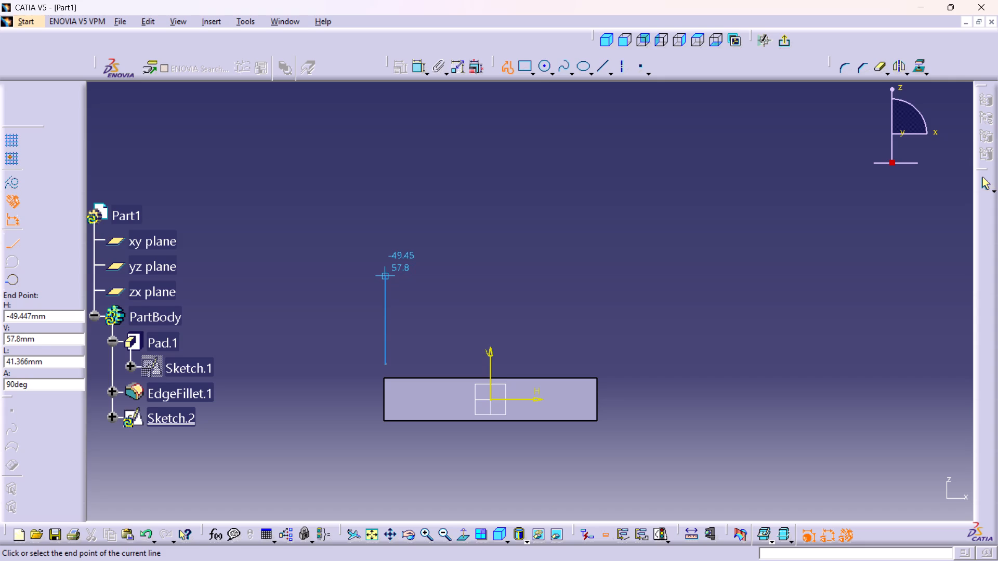
{"action": "left_click", "coordinate": [386, 276]}
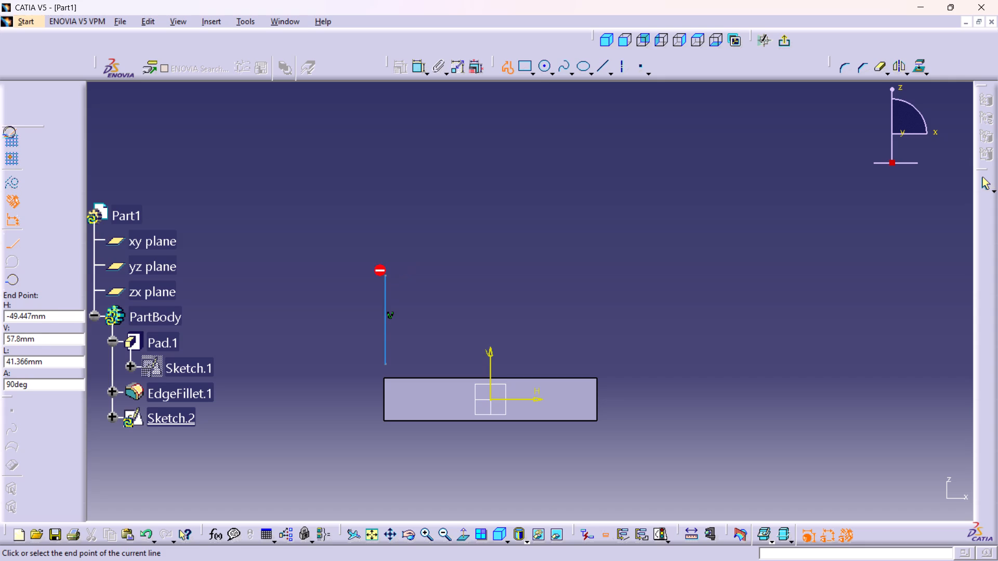
{"action": "left_click", "coordinate": [427, 276]}
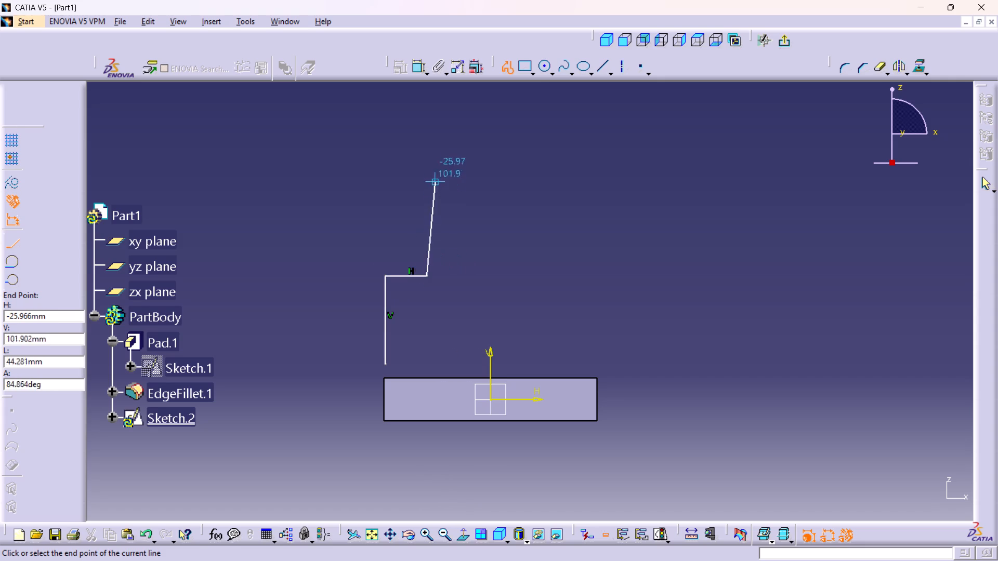
{"action": "left_click", "coordinate": [427, 136]}
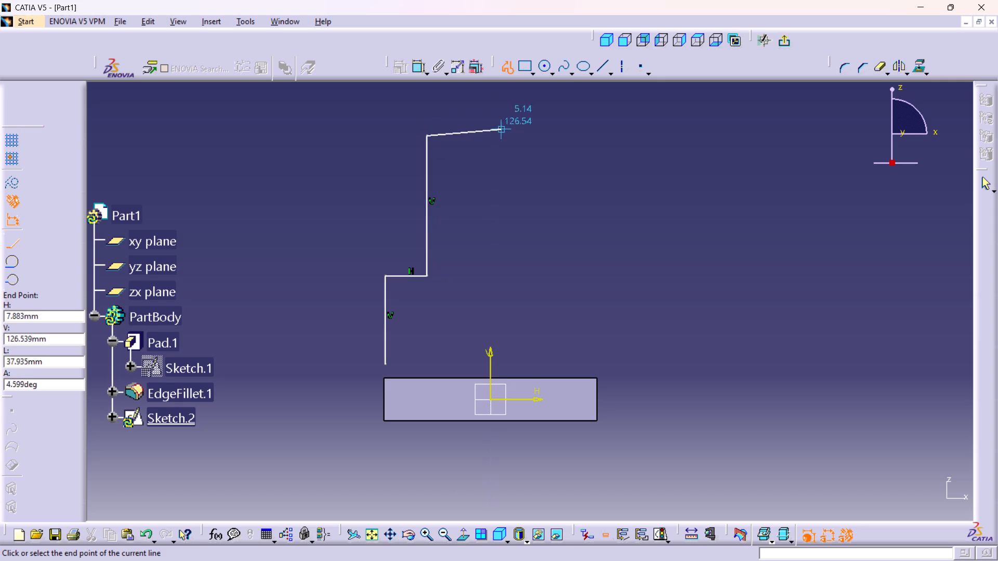
{"action": "left_click", "coordinate": [557, 136]}
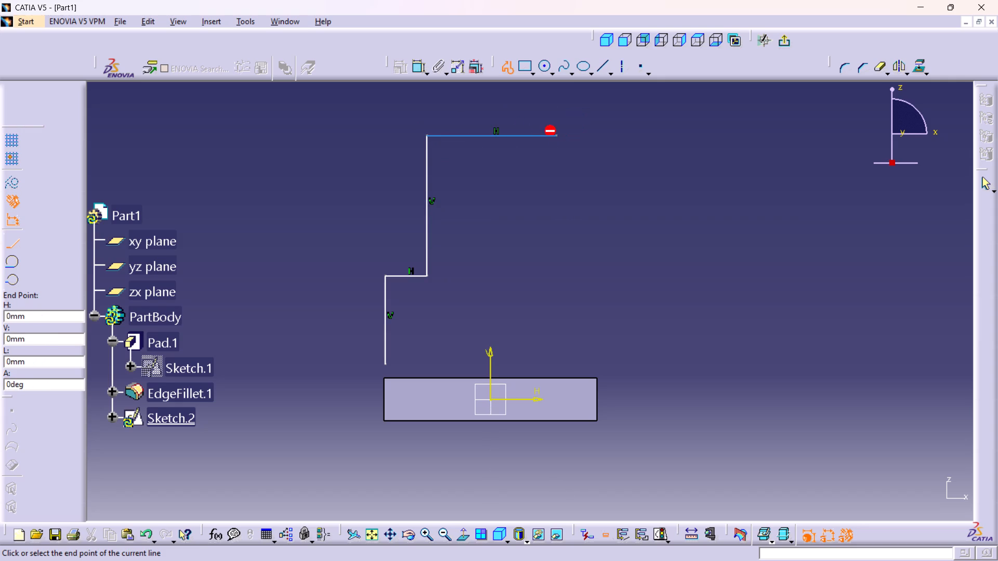
{"action": "left_click", "coordinate": [553, 272]}
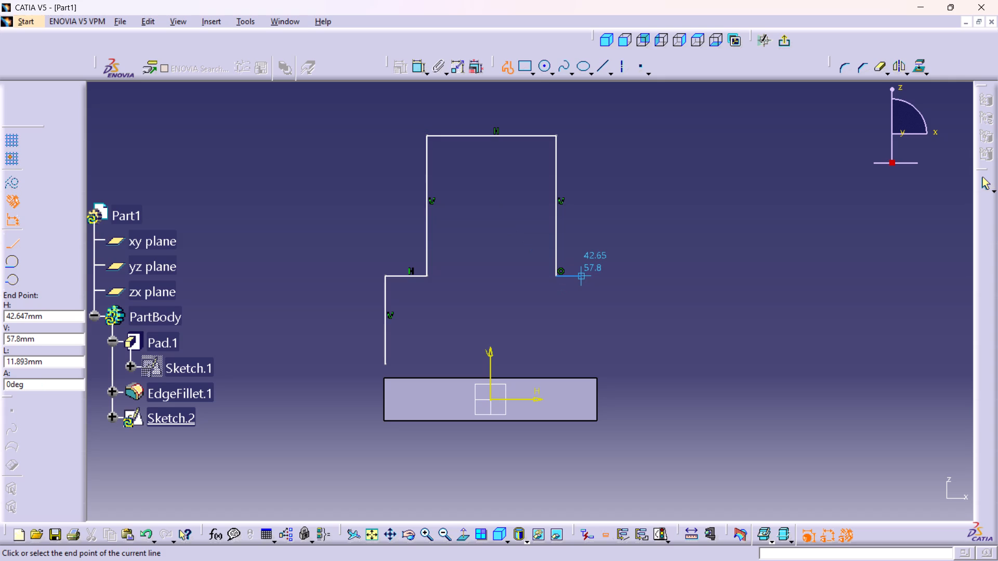
{"action": "left_click", "coordinate": [582, 275]}
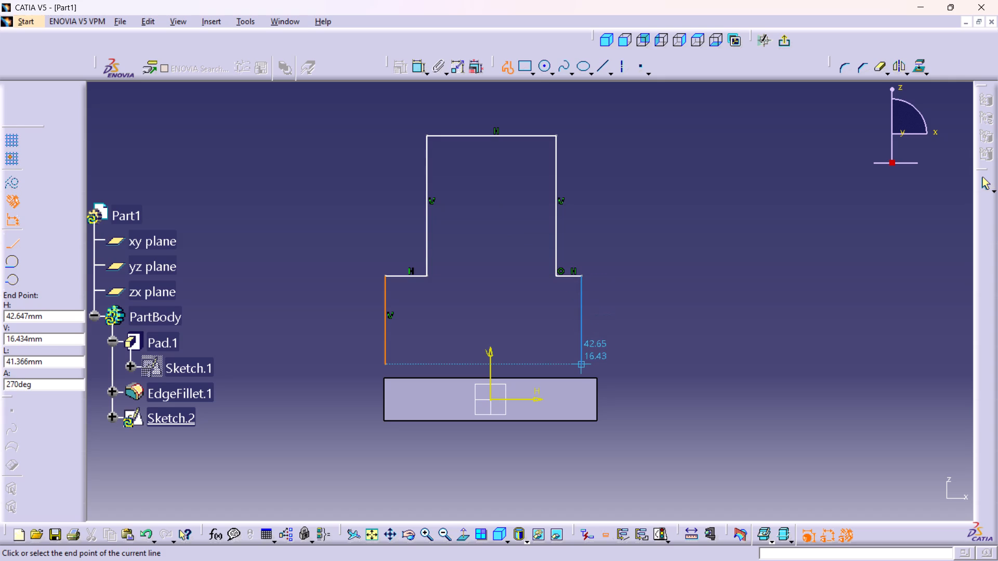
{"action": "left_click", "coordinate": [583, 369]}
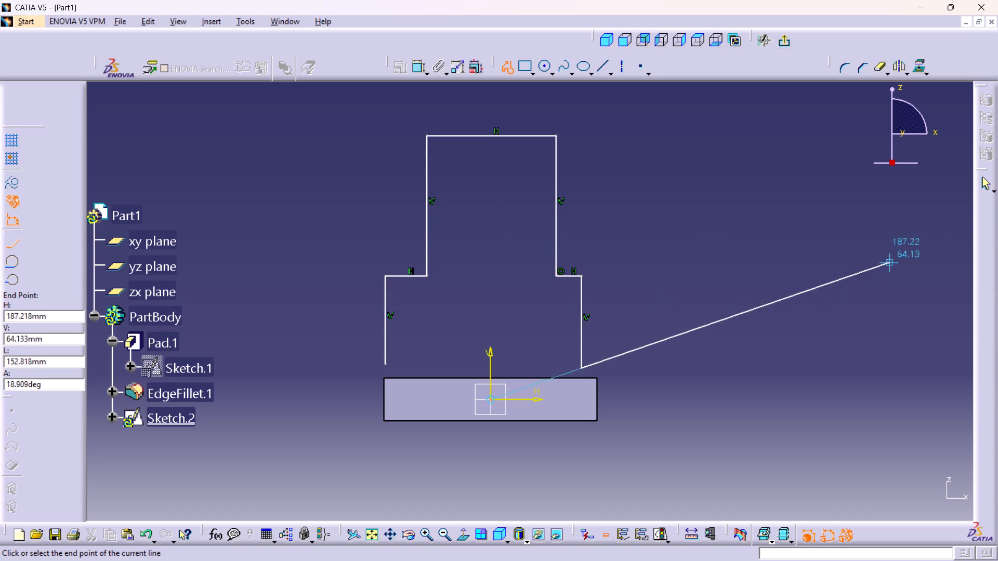
{"action": "left_click", "coordinate": [983, 182]}
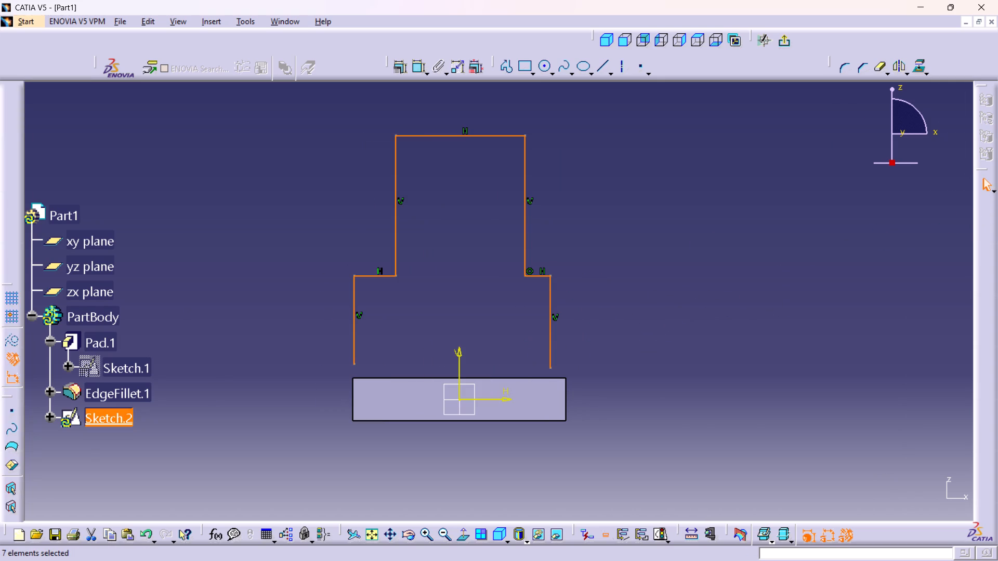
{"action": "left_click", "coordinate": [632, 287]}
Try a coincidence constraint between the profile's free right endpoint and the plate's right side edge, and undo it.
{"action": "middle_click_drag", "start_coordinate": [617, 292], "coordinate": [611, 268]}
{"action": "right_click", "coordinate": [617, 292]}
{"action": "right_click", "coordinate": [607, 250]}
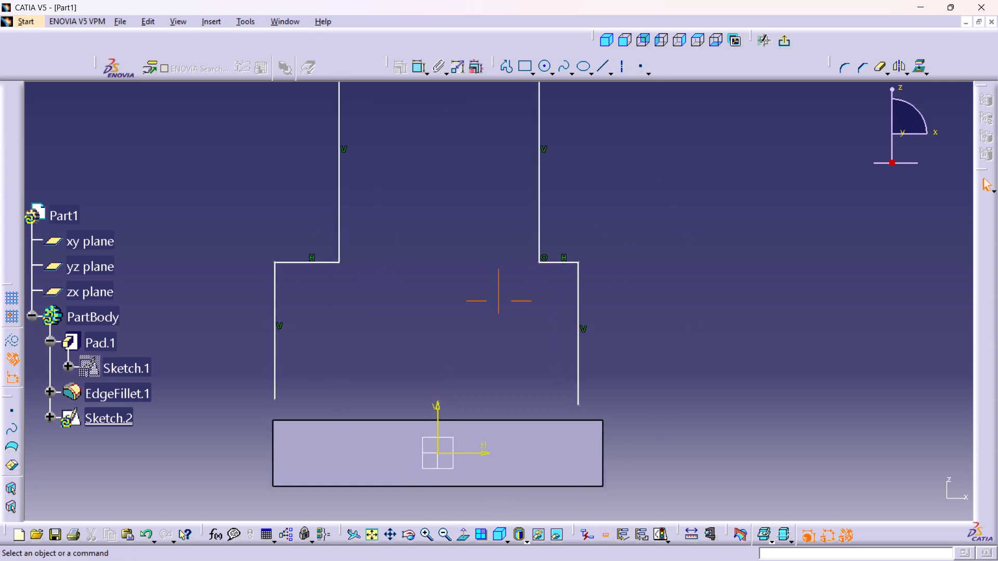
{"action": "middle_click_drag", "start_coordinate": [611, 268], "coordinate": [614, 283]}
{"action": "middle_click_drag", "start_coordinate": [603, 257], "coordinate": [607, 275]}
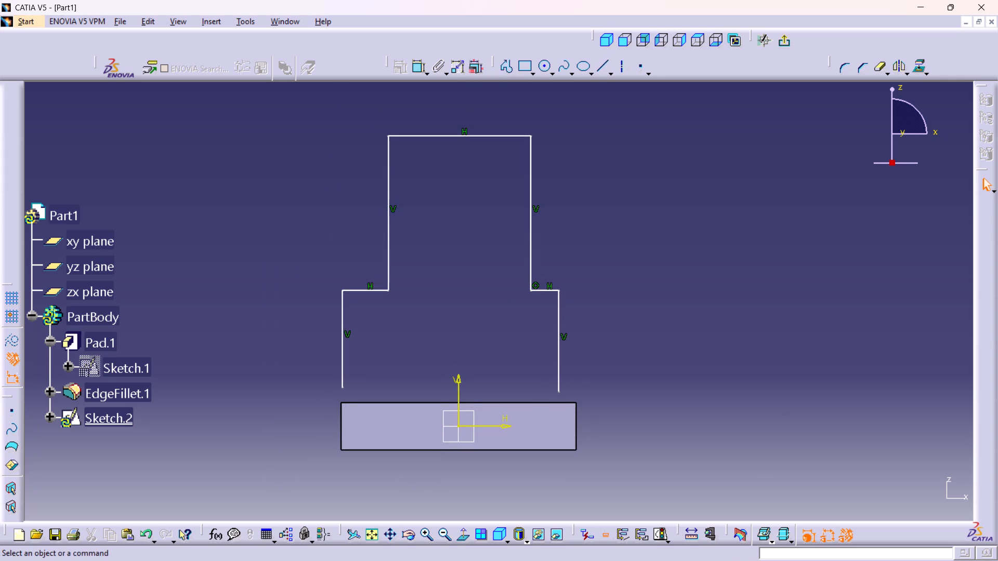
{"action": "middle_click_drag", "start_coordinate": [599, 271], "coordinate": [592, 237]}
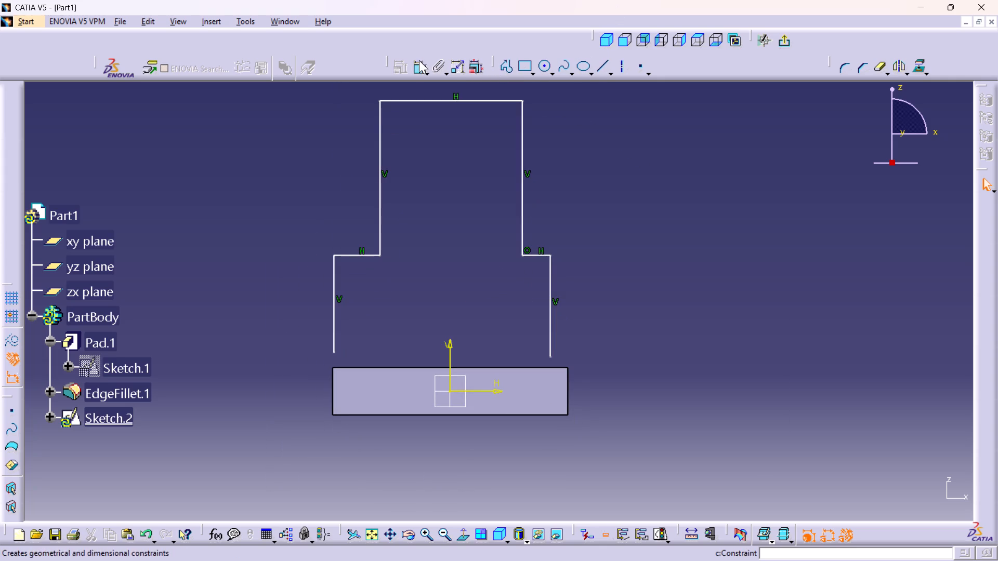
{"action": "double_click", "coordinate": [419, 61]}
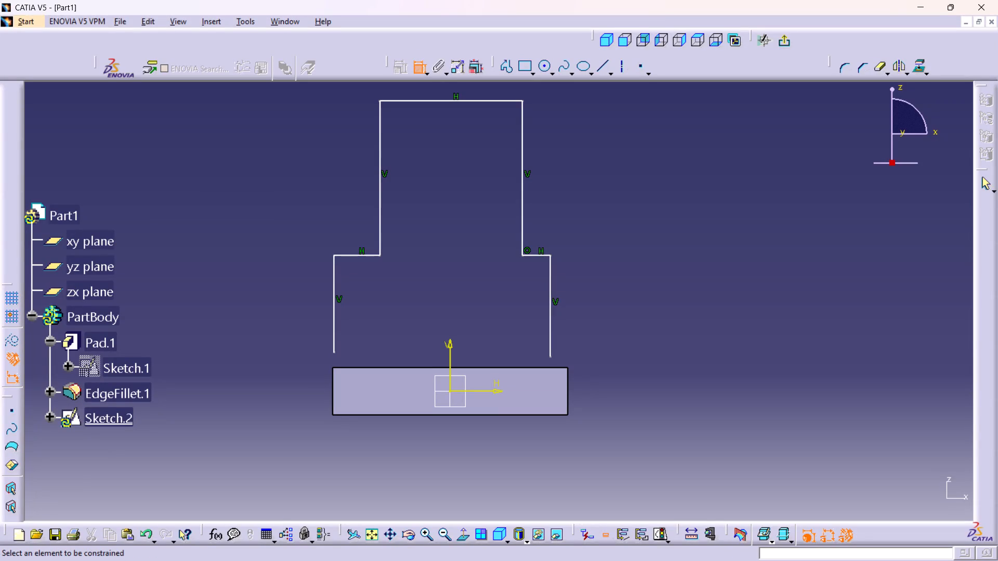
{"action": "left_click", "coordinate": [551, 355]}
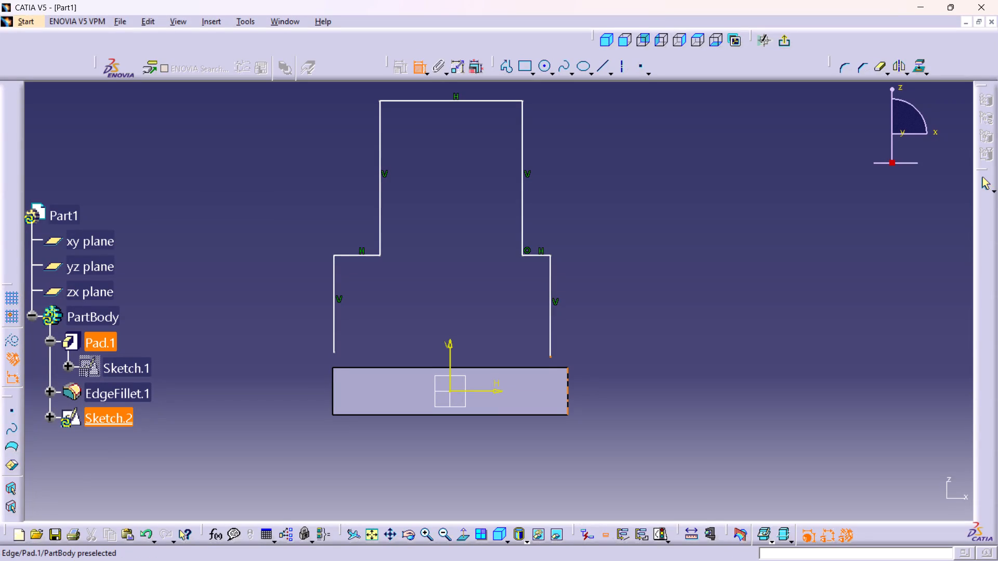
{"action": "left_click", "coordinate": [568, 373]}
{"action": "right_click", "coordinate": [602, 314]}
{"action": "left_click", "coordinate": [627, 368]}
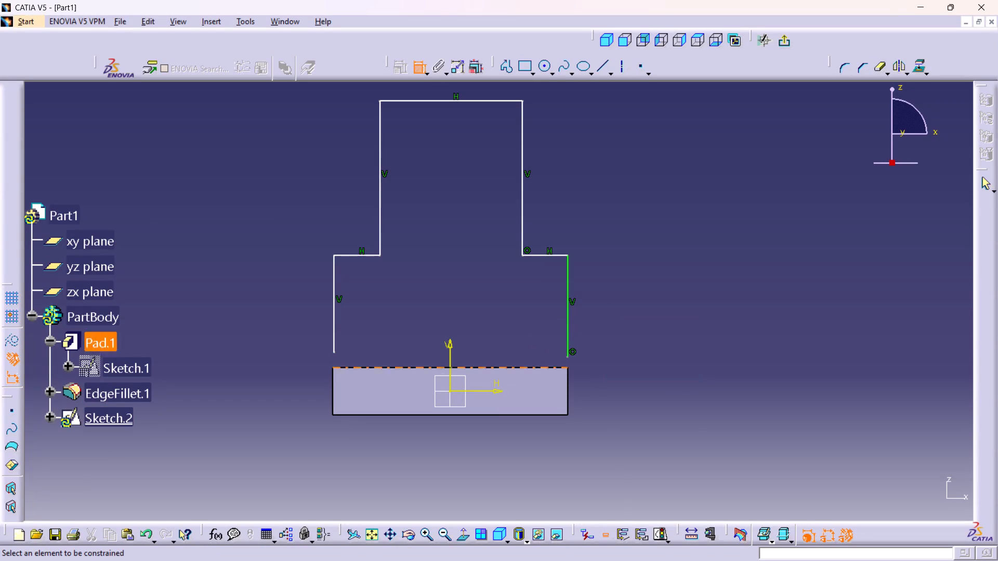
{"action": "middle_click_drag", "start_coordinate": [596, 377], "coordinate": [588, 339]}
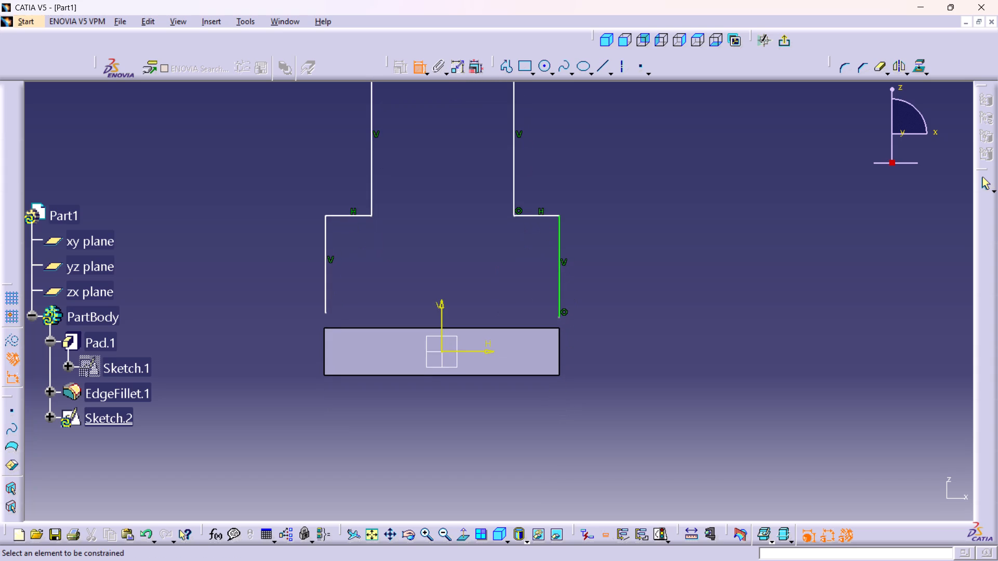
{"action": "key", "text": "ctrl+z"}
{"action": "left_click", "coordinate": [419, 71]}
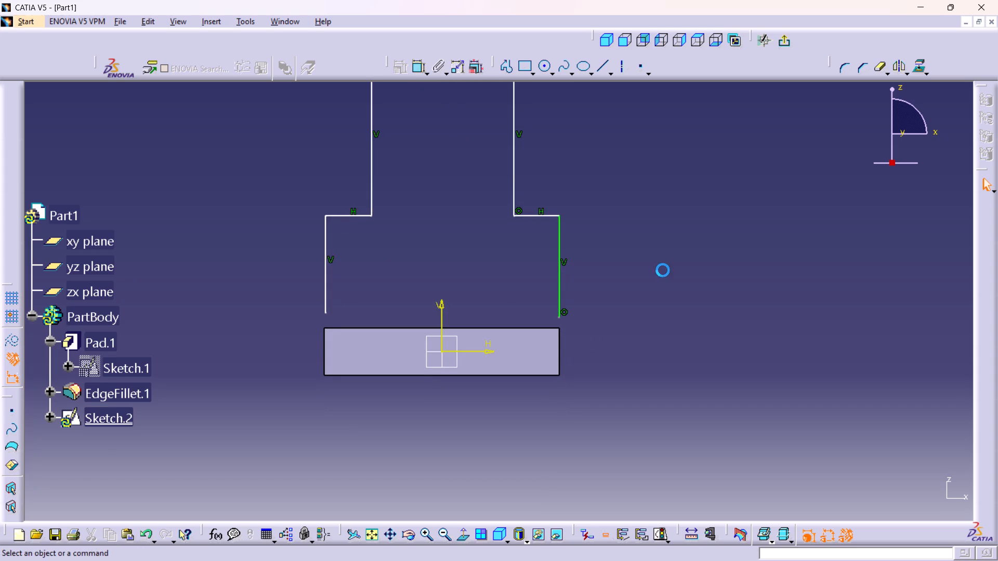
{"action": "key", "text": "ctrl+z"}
Make the profile's free right endpoint coincident with the plate's upper right corner.
{"action": "middle_click_drag", "start_coordinate": [581, 322], "coordinate": [560, 242]}
{"action": "right_click", "coordinate": [581, 322]}
{"action": "double_click", "coordinate": [417, 72]}
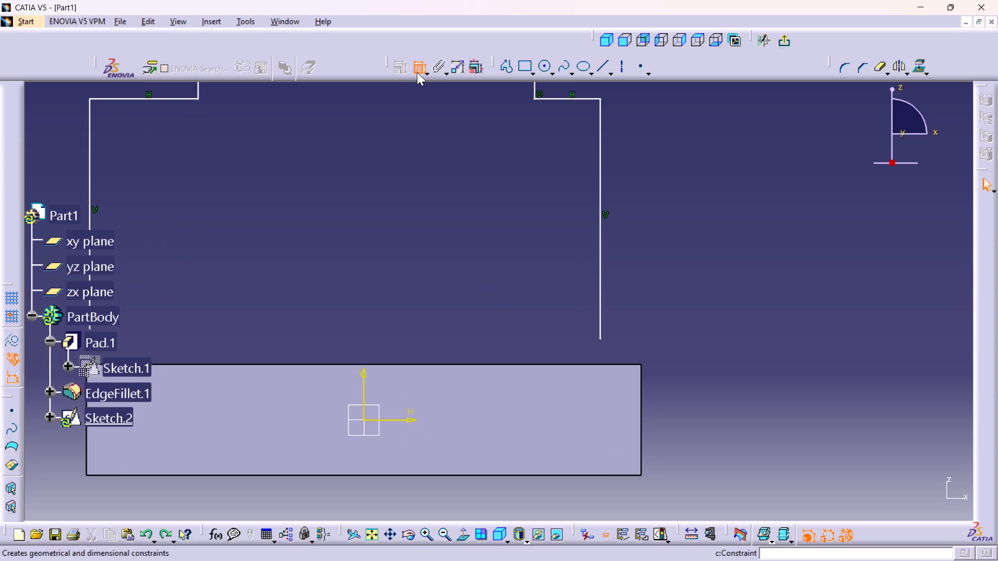
{"action": "left_click", "coordinate": [603, 339]}
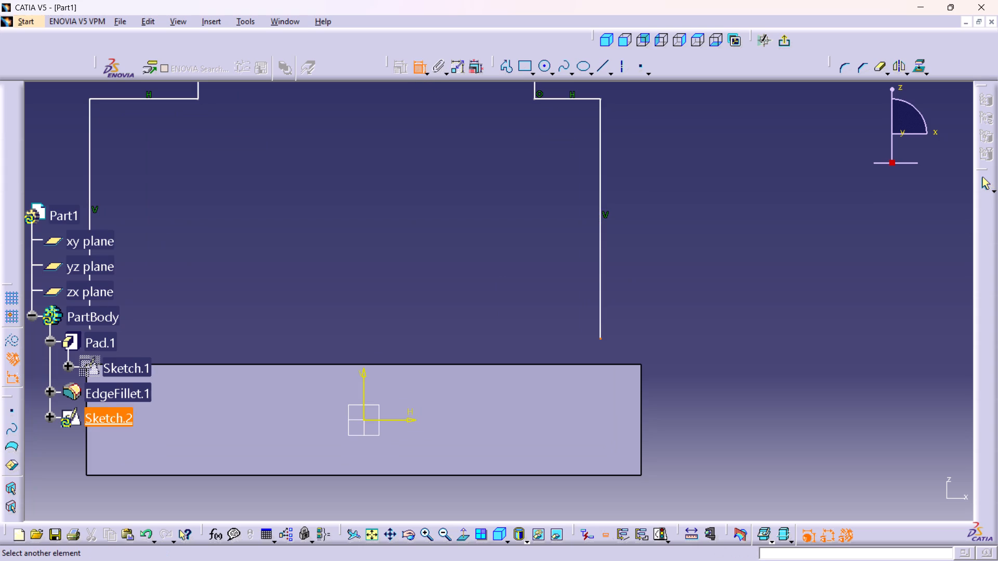
{"action": "left_click", "coordinate": [640, 364]}
{"action": "right_click", "coordinate": [656, 300]}
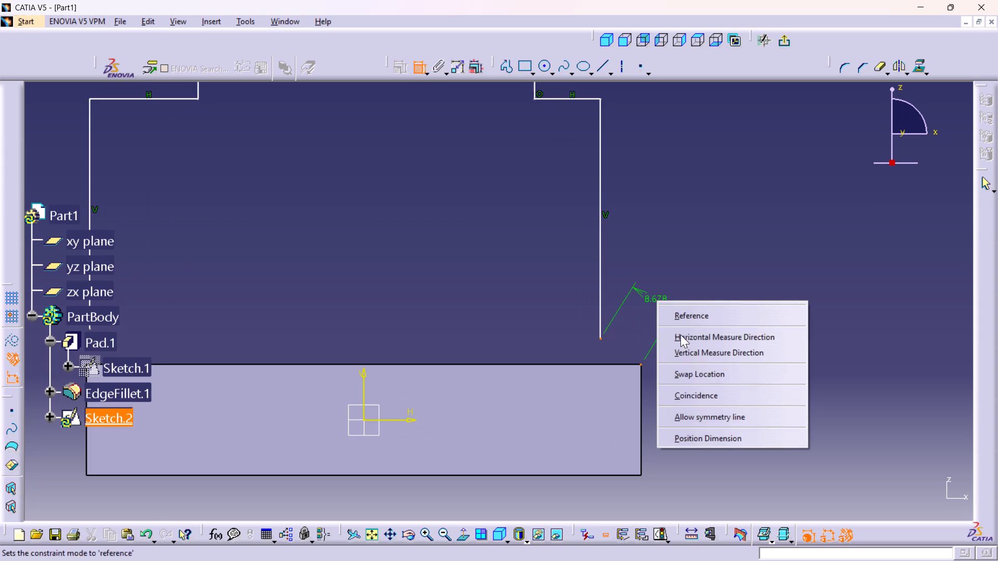
{"action": "left_click", "coordinate": [693, 395]}
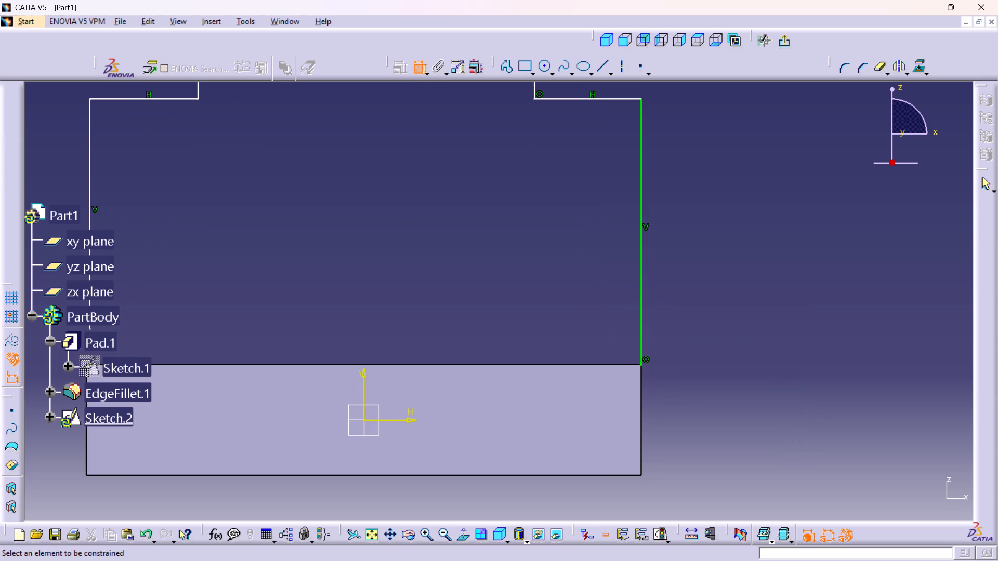
Make the profile's free left endpoint coincident with the plate's upper left corner and end constraint creation.
{"action": "middle_click_drag", "start_coordinate": [317, 328], "coordinate": [416, 327]}
{"action": "right_click", "coordinate": [317, 328]}
{"action": "middle_click_drag", "start_coordinate": [397, 315], "coordinate": [410, 348]}
{"action": "right_click", "coordinate": [397, 315]}
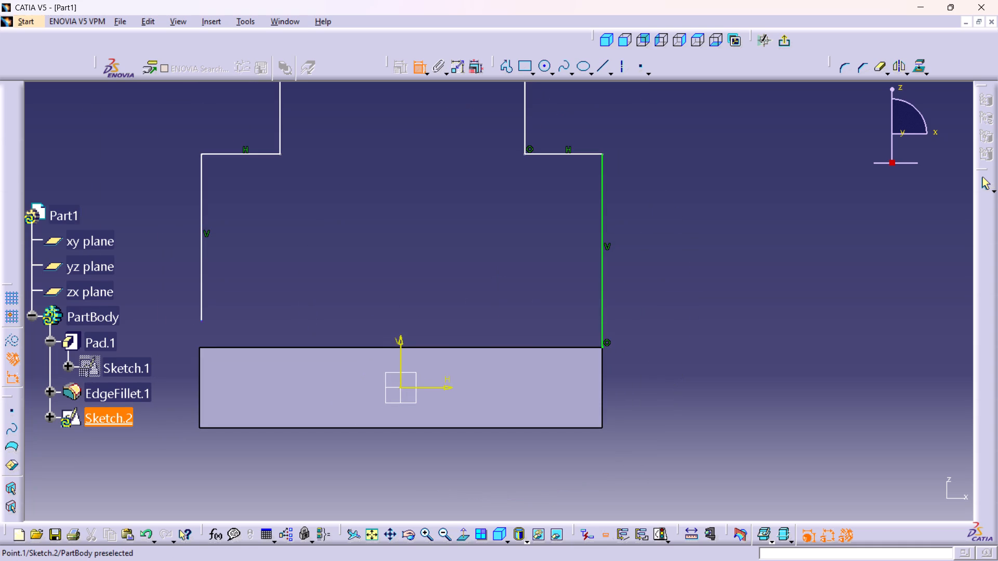
{"action": "left_click", "coordinate": [200, 320]}
{"action": "left_click", "coordinate": [199, 344]}
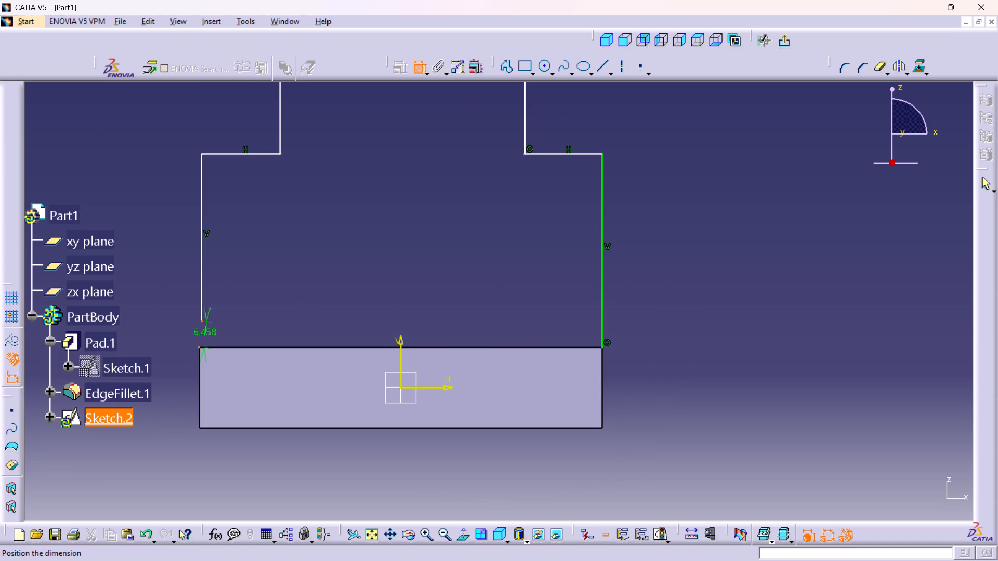
{"action": "right_click", "coordinate": [177, 326]}
{"action": "left_click", "coordinate": [213, 419]}
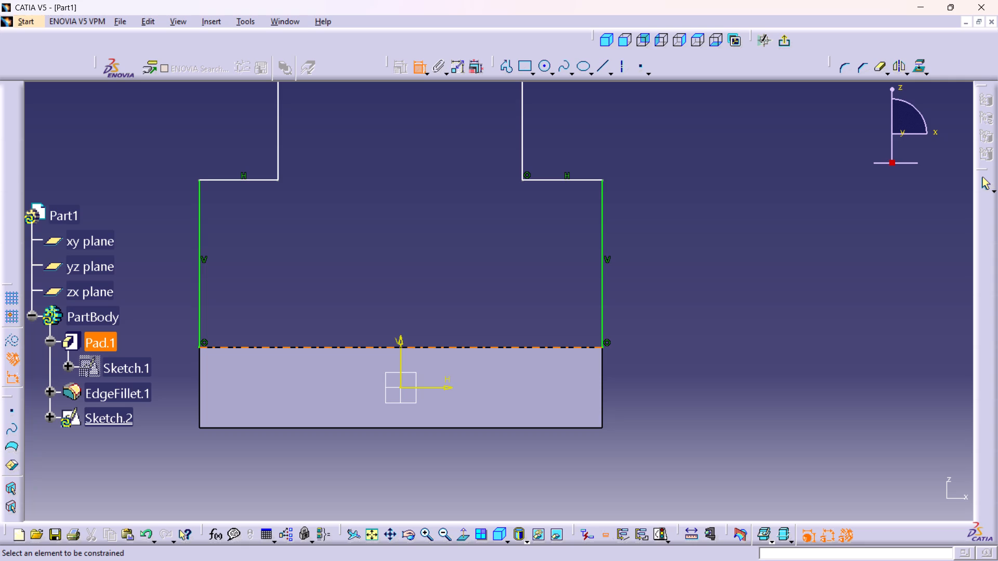
{"action": "middle_click_drag", "start_coordinate": [379, 268], "coordinate": [397, 324]}
{"action": "right_click", "coordinate": [379, 268]}
{"action": "middle_click_drag", "start_coordinate": [414, 246], "coordinate": [394, 341]}
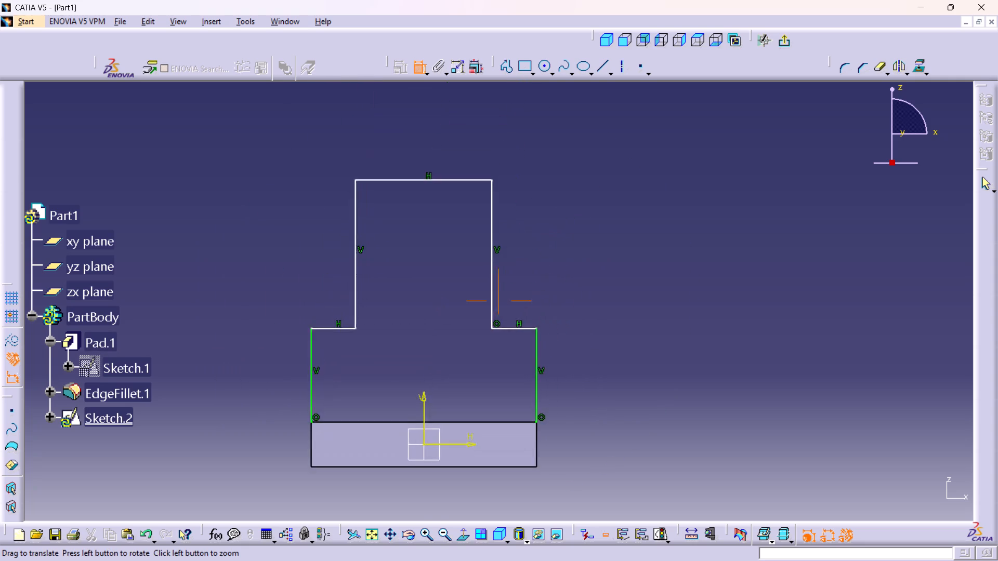
{"action": "middle_click_drag", "start_coordinate": [394, 341], "coordinate": [381, 365]}
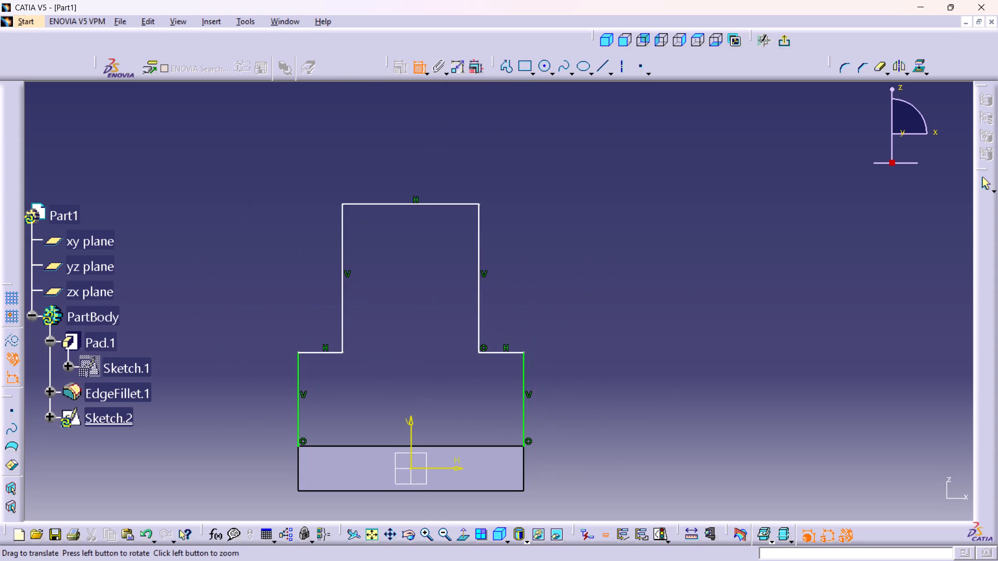
{"action": "left_click", "coordinate": [422, 61]}
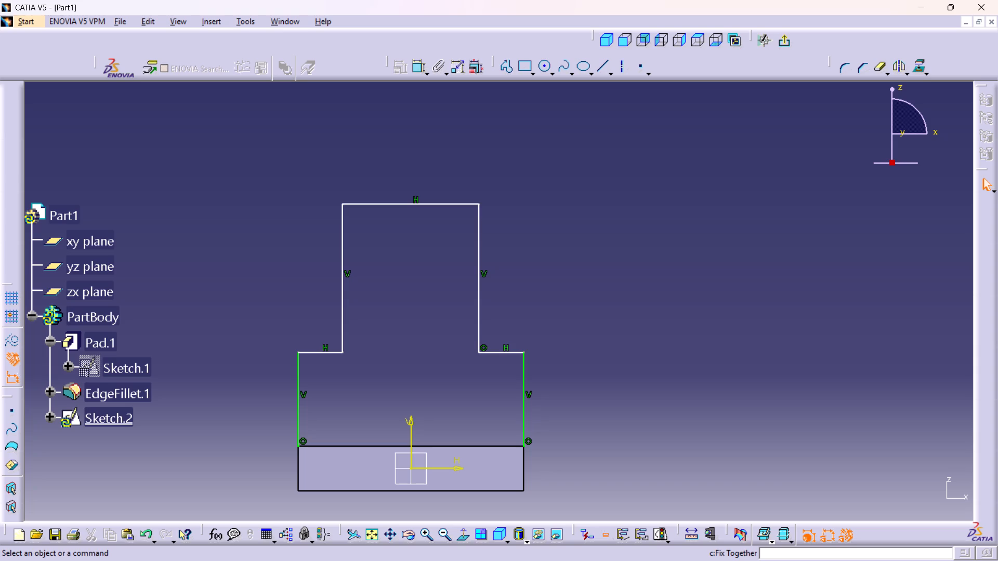
Draw a circle centred on the vertical axis about 135 mm above the sketch origin, crossing the profile's top edge.
{"action": "double_click", "coordinate": [545, 66]}
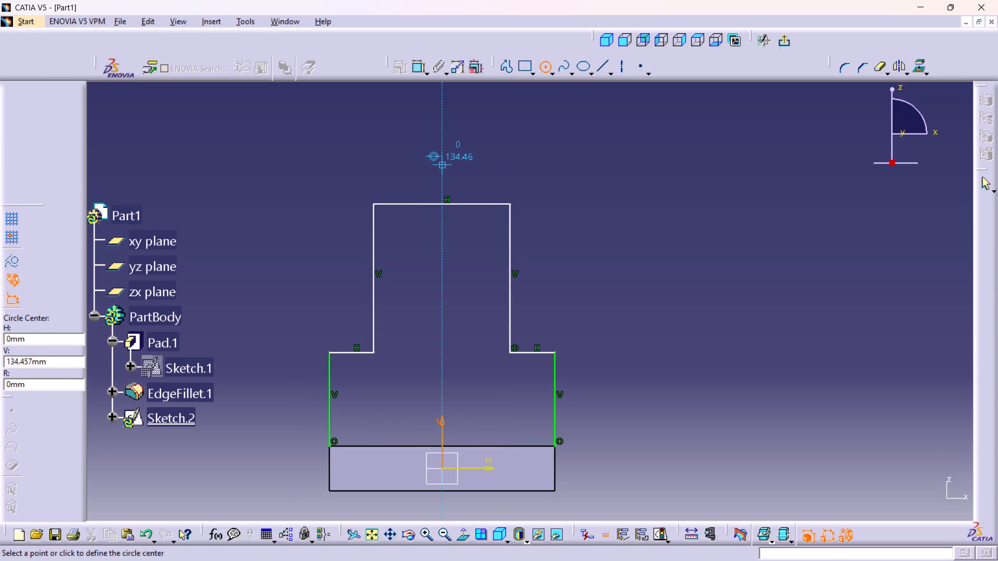
{"action": "left_click", "coordinate": [440, 163]}
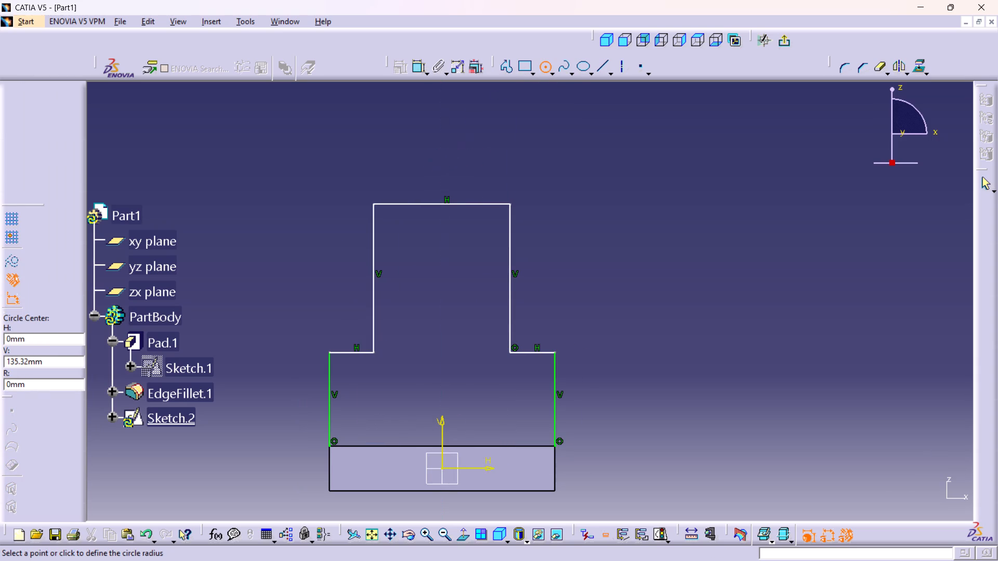
{"action": "left_click", "coordinate": [464, 213]}
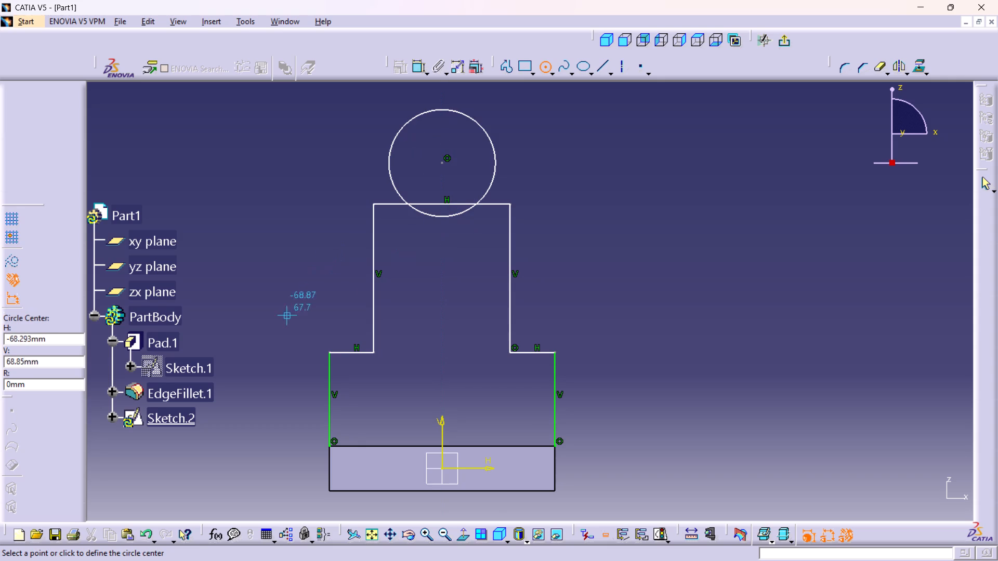
End circle creation and dock the Sketch tools toolbar beside the standard view tools above the drawing area.
{"action": "left_click", "coordinate": [545, 65]}
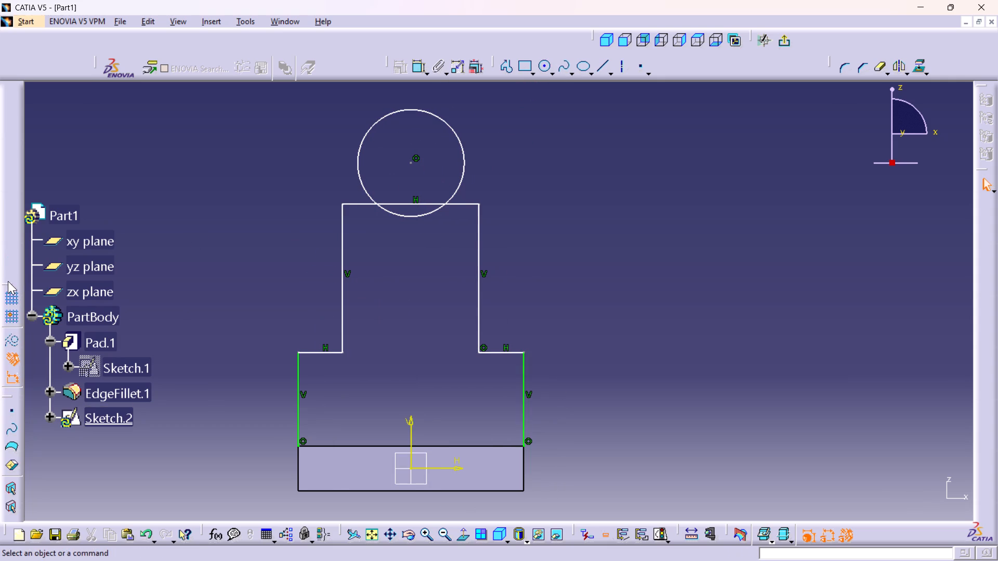
{"action": "left_click_drag", "start_coordinate": [7, 282], "coordinate": [607, 16]}
{"action": "left_click_drag", "start_coordinate": [607, 16], "coordinate": [533, 31]}
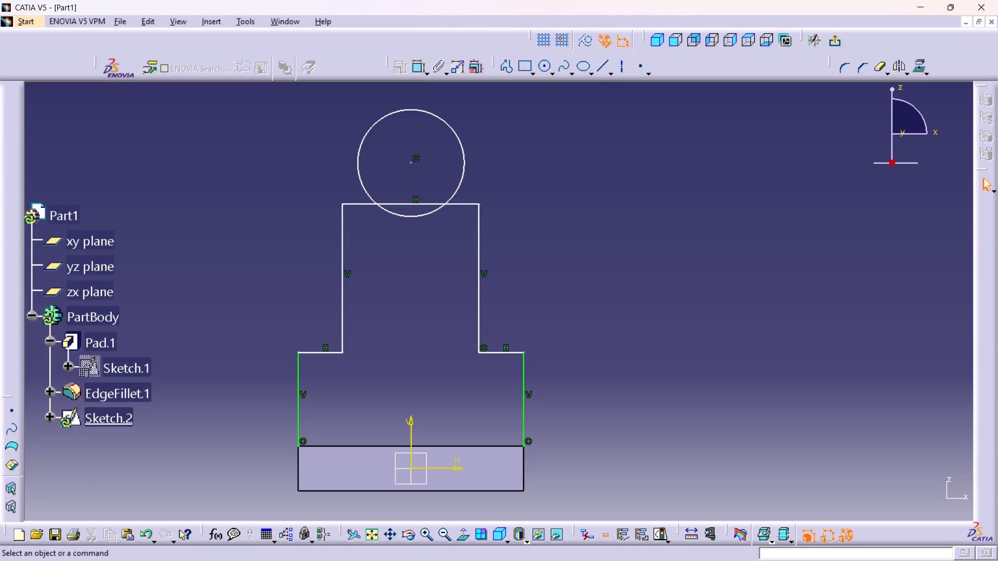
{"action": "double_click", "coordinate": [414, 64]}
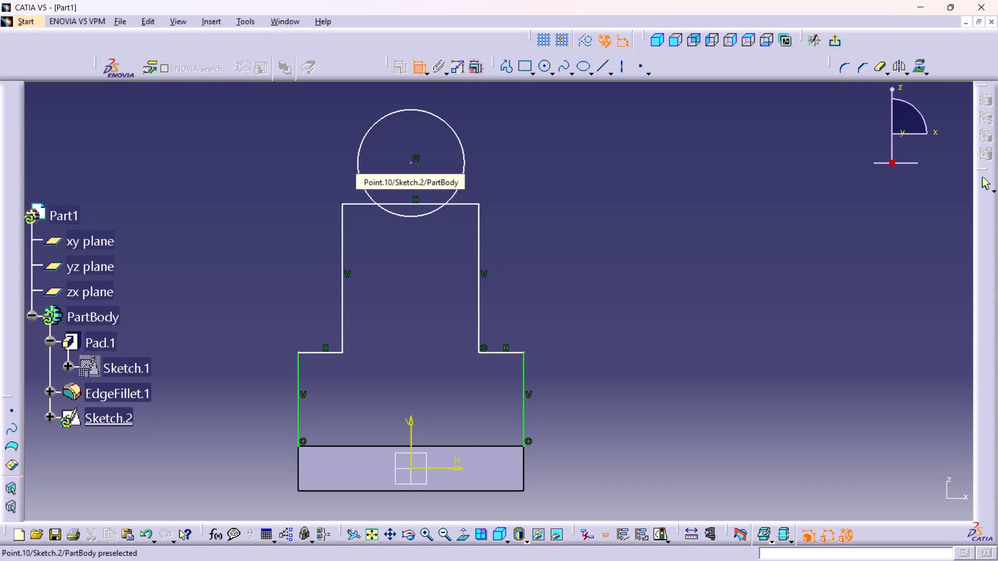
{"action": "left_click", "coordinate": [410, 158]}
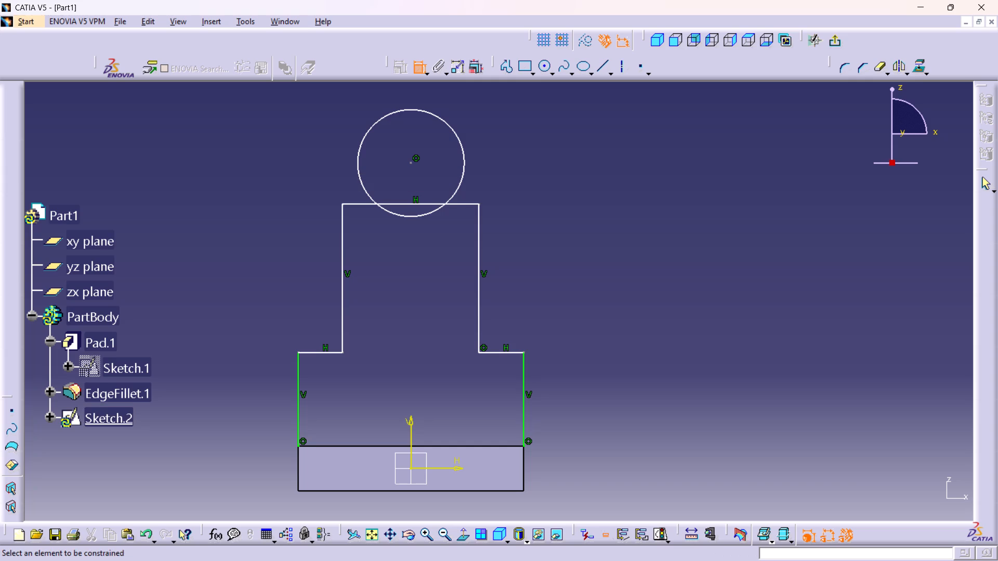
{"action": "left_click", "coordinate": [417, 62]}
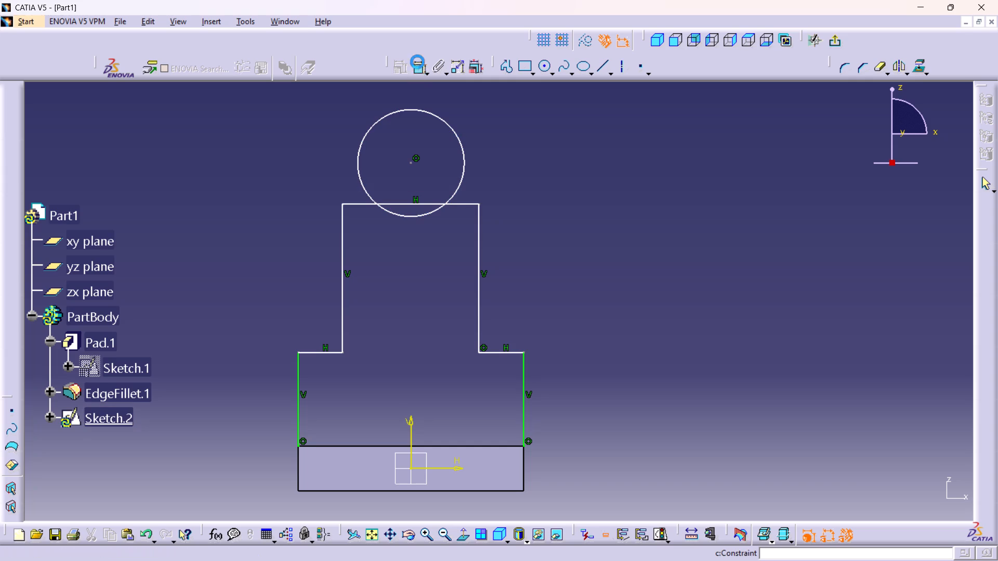
Delete the circle drawn above the profile.
{"action": "right_click", "coordinate": [459, 140]}
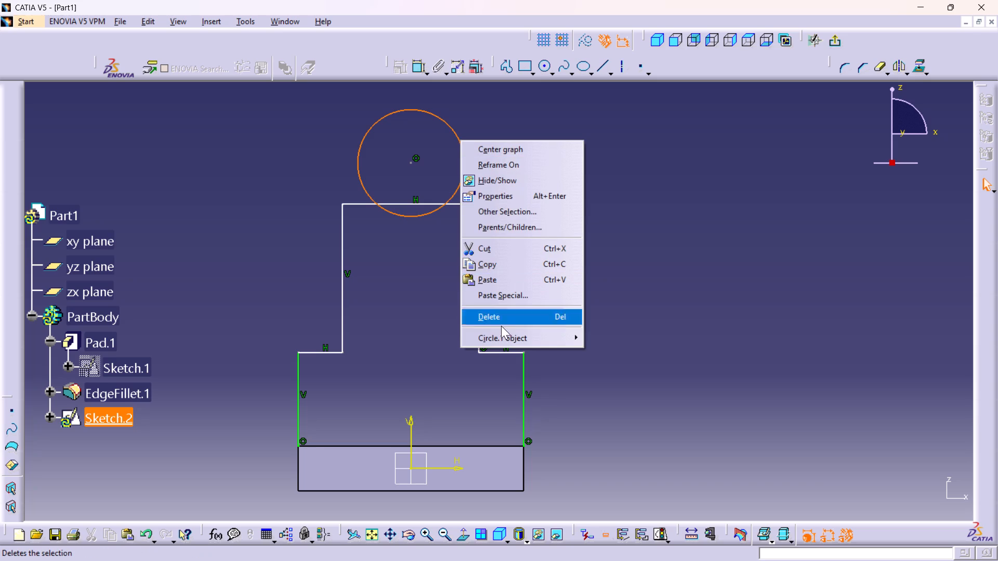
{"action": "left_click", "coordinate": [497, 316]}
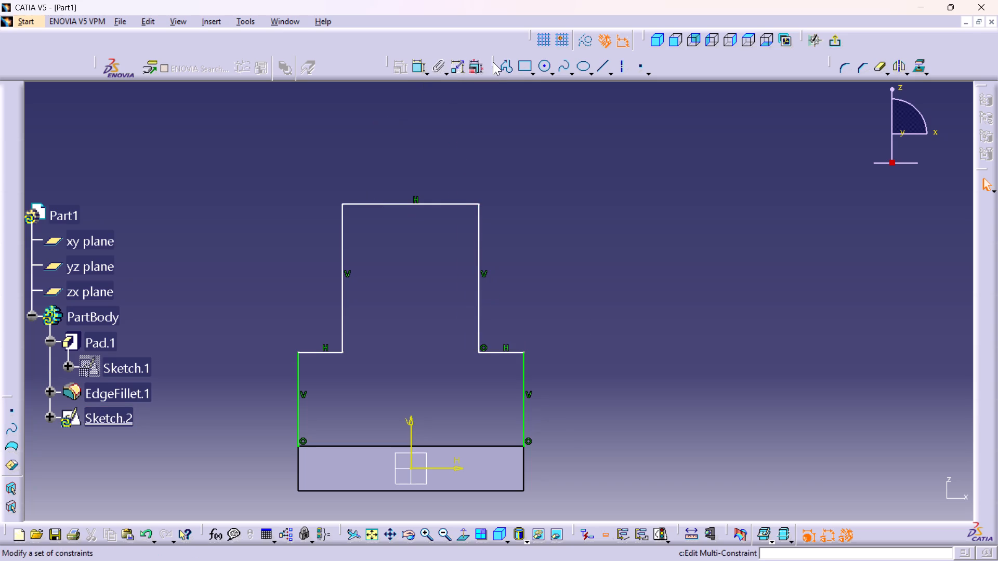
Draw a circle about 47 mm in diameter centred on the midpoint of the profile's top edge.
{"action": "double_click", "coordinate": [545, 68]}
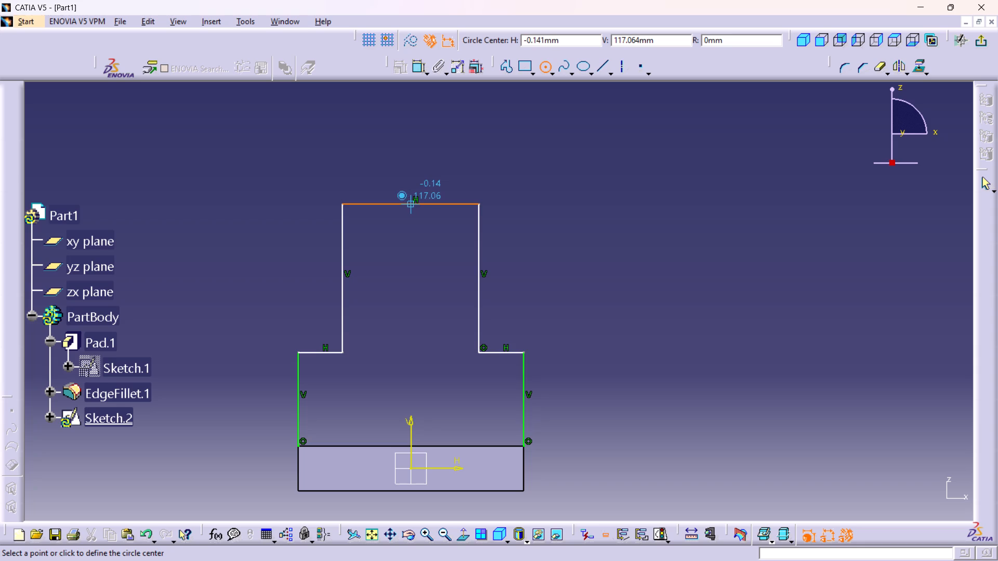
{"action": "left_click", "coordinate": [409, 204]}
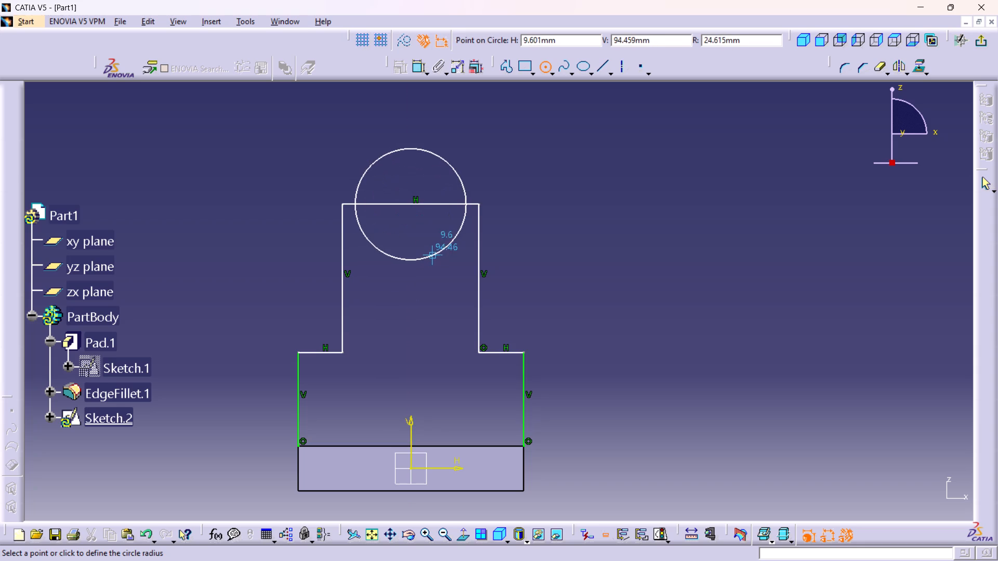
{"action": "left_click", "coordinate": [432, 252]}
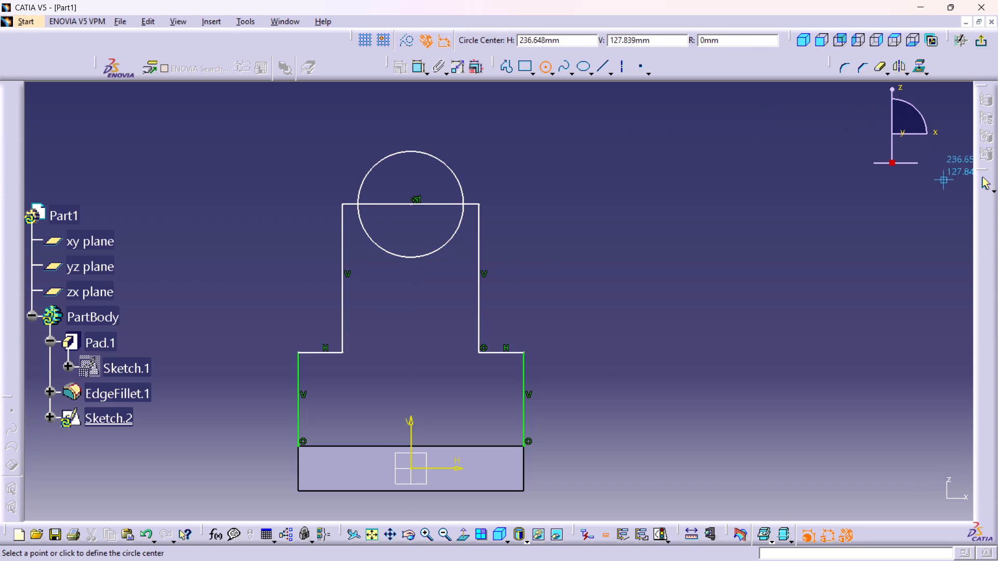
{"action": "left_click", "coordinate": [988, 180]}
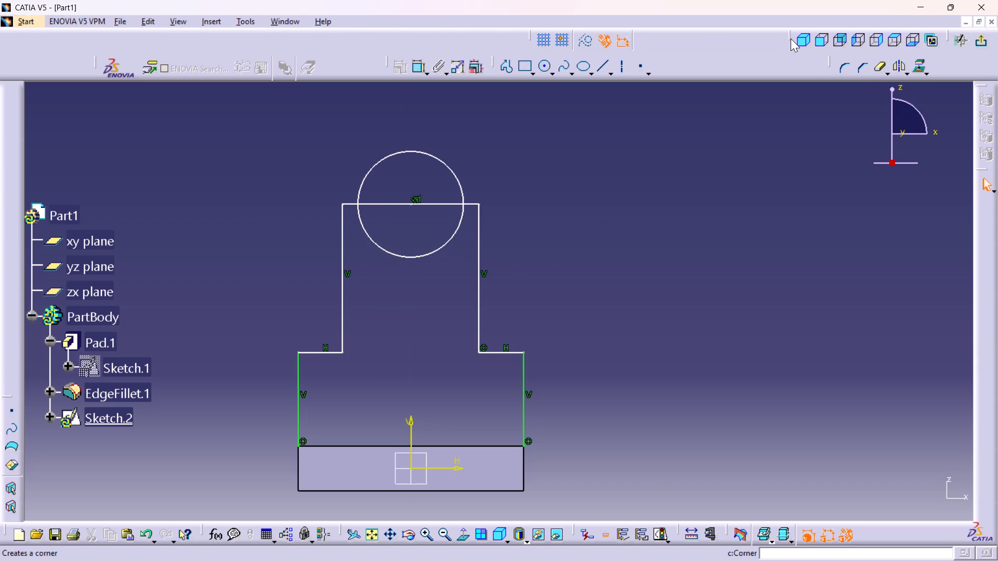
Rearrange the Sketch tools and standard view toolbars to leave free space between them for the circle and point value fields.
{"action": "left_click_drag", "start_coordinate": [529, 29], "coordinate": [409, 37]}
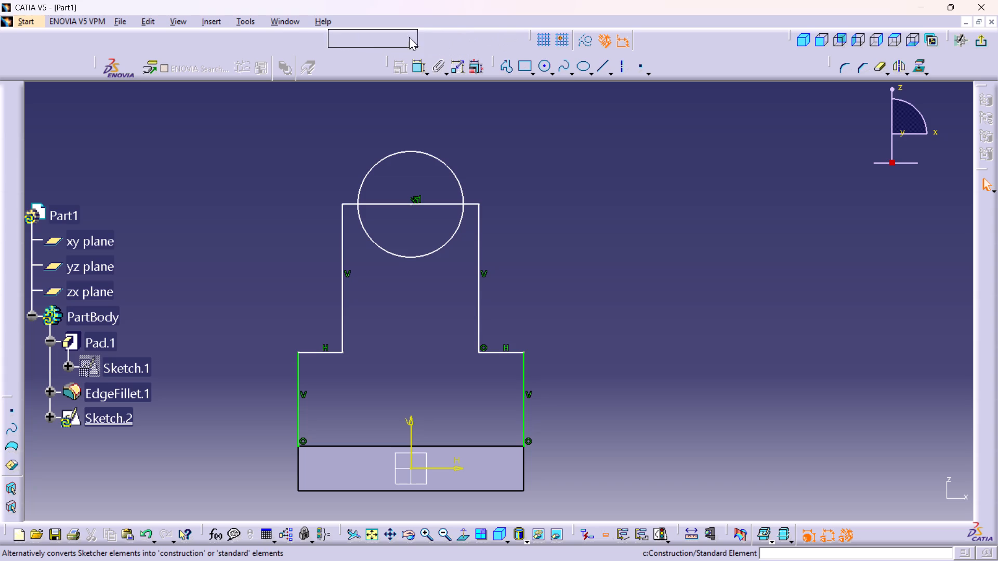
{"action": "left_click_drag", "start_coordinate": [409, 37], "coordinate": [274, 38]}
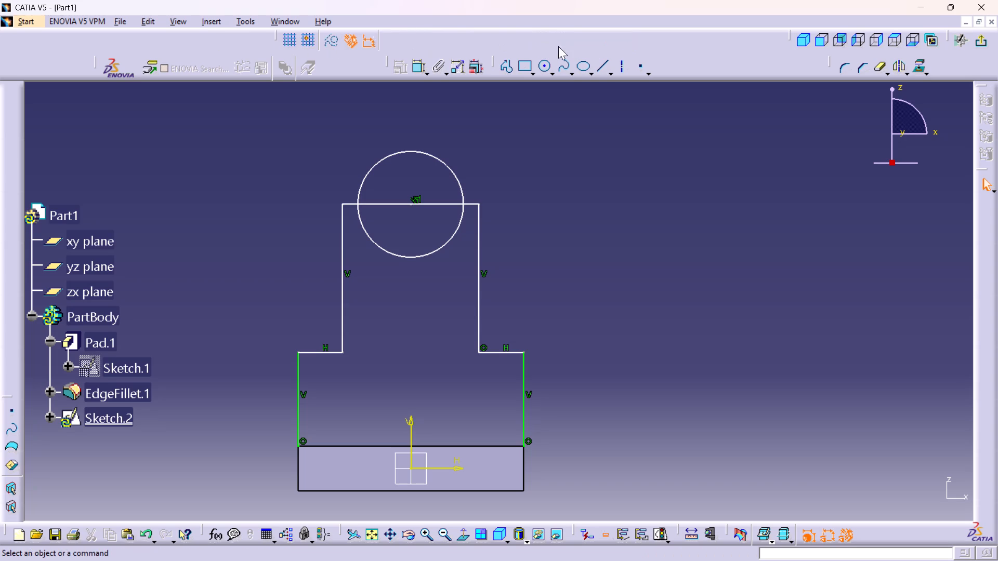
{"action": "left_click_drag", "start_coordinate": [788, 33], "coordinate": [591, 37]}
{"action": "left_click_drag", "start_coordinate": [591, 37], "coordinate": [562, 37]}
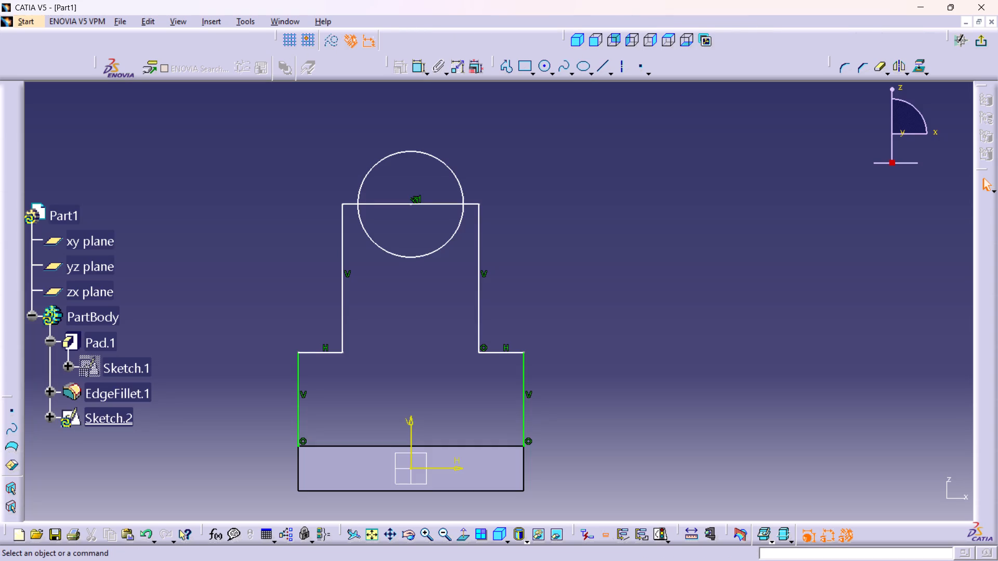
Dimension the circle's diameter and set it to 60 mm.
{"action": "double_click", "coordinate": [418, 68]}
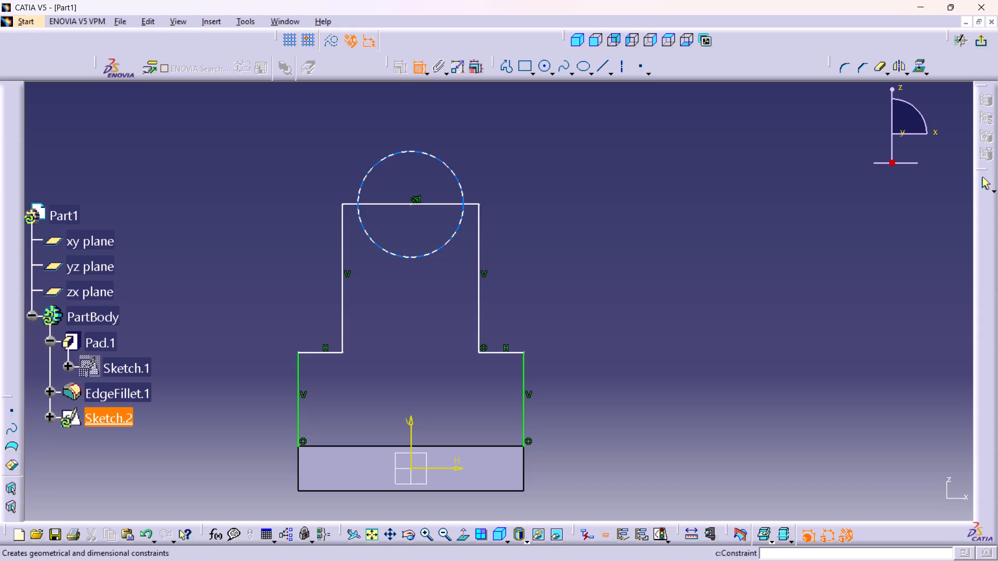
{"action": "left_click", "coordinate": [445, 163]}
{"action": "left_click", "coordinate": [508, 159]}
{"action": "double_click", "coordinate": [512, 154]}
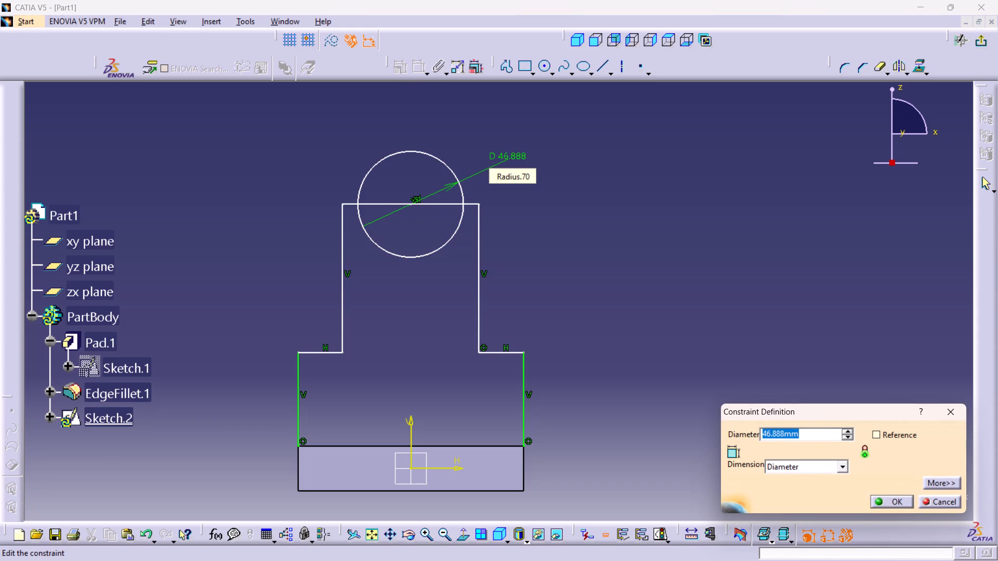
{"action": "type", "text": "60"}
{"action": "key", "text": "Return"}
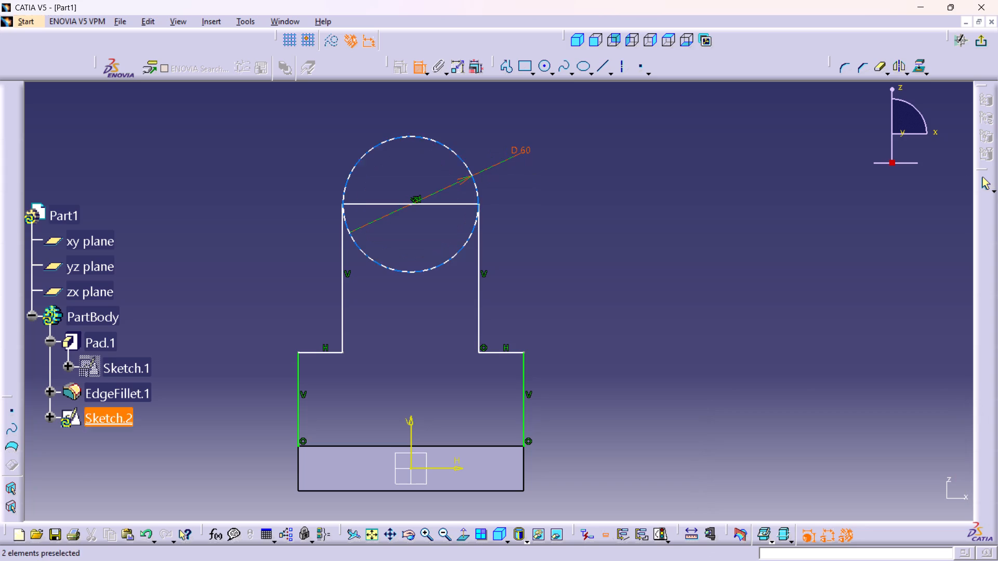
Dimension the length of the profile's top edge and set it to 60 mm.
{"action": "left_click", "coordinate": [448, 203]}
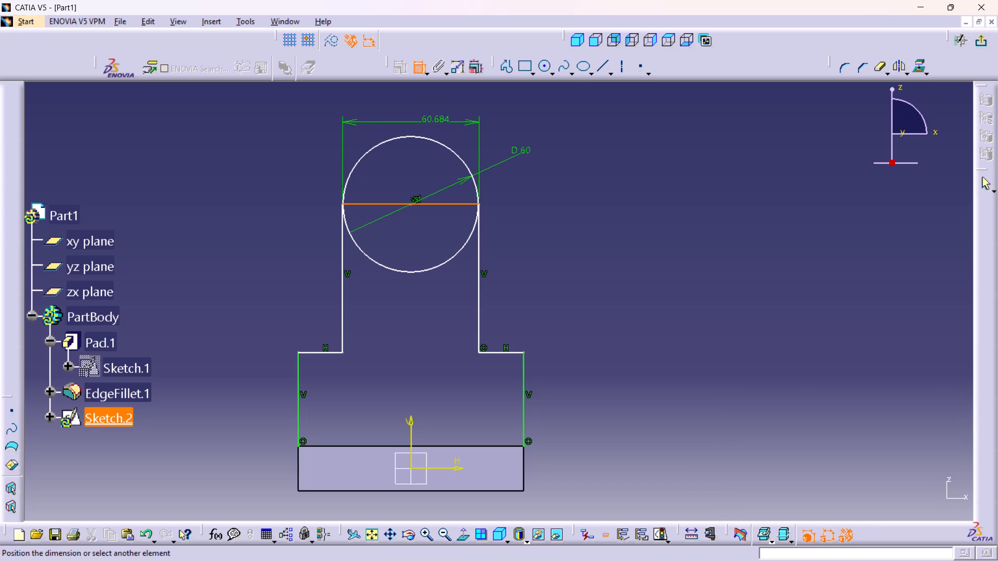
{"action": "left_click", "coordinate": [436, 120]}
{"action": "double_click", "coordinate": [436, 114]}
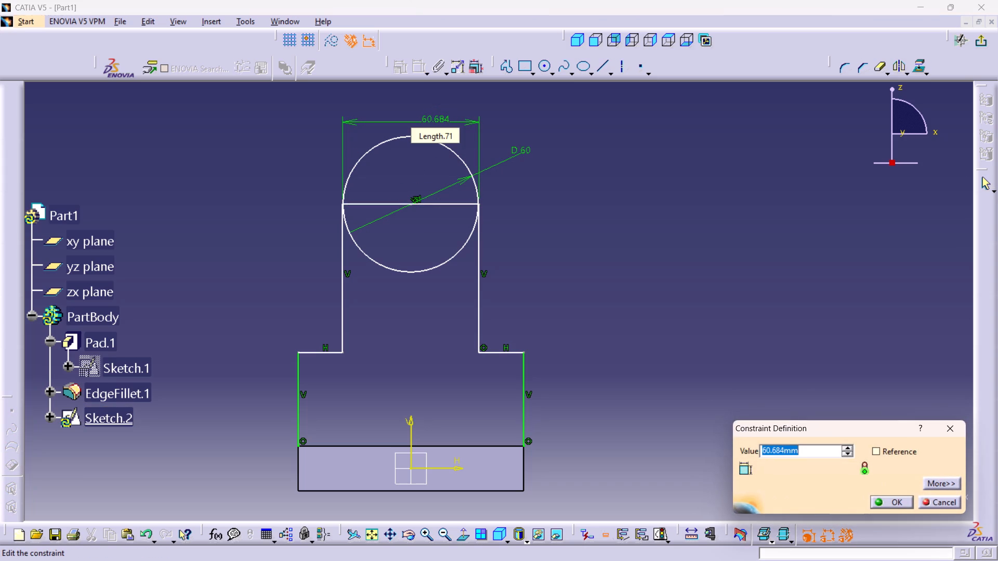
{"action": "type", "text": "60"}
{"action": "key", "text": "Return"}
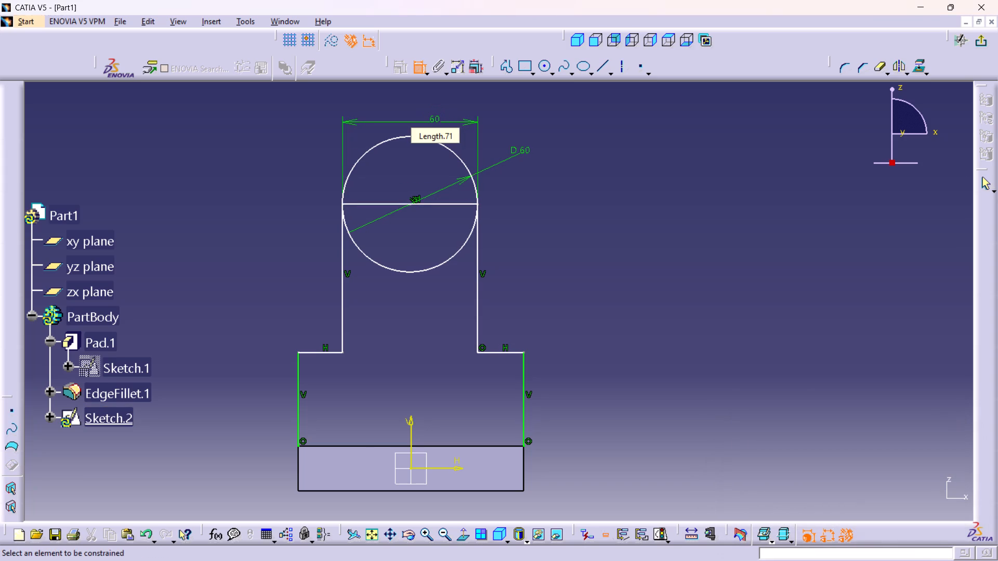
Dimension the length of the profile's right horizontal shoulder and set it to 20 mm.
{"action": "middle_click_drag", "start_coordinate": [426, 315], "coordinate": [415, 273]}
{"action": "right_click", "coordinate": [426, 315]}
{"action": "middle_click_drag", "start_coordinate": [390, 309], "coordinate": [415, 261]}
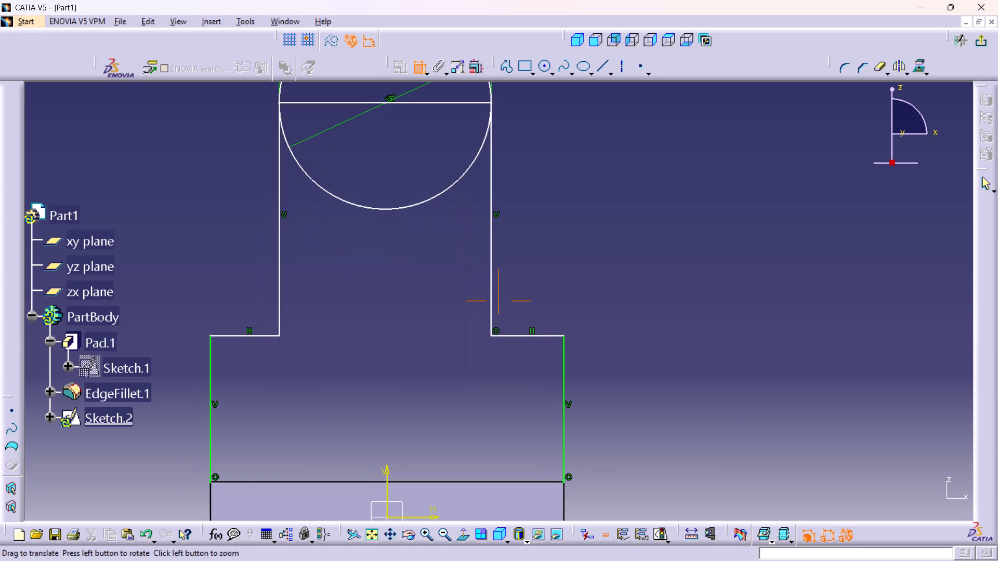
{"action": "middle_click_drag", "start_coordinate": [415, 261], "coordinate": [424, 279]}
{"action": "right_click", "coordinate": [415, 261]}
{"action": "scroll", "coordinate": [424, 279], "scroll_direction": "down", "scroll_amount": 1}
{"action": "left_click", "coordinate": [515, 326]}
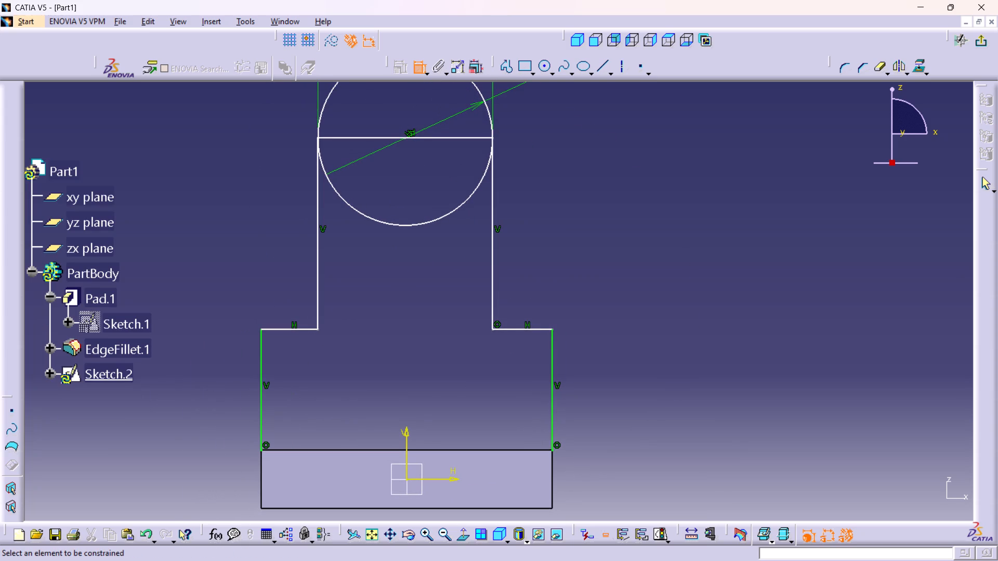
{"action": "left_click", "coordinate": [518, 331]}
{"action": "left_click", "coordinate": [524, 285]}
{"action": "double_click", "coordinate": [524, 276]}
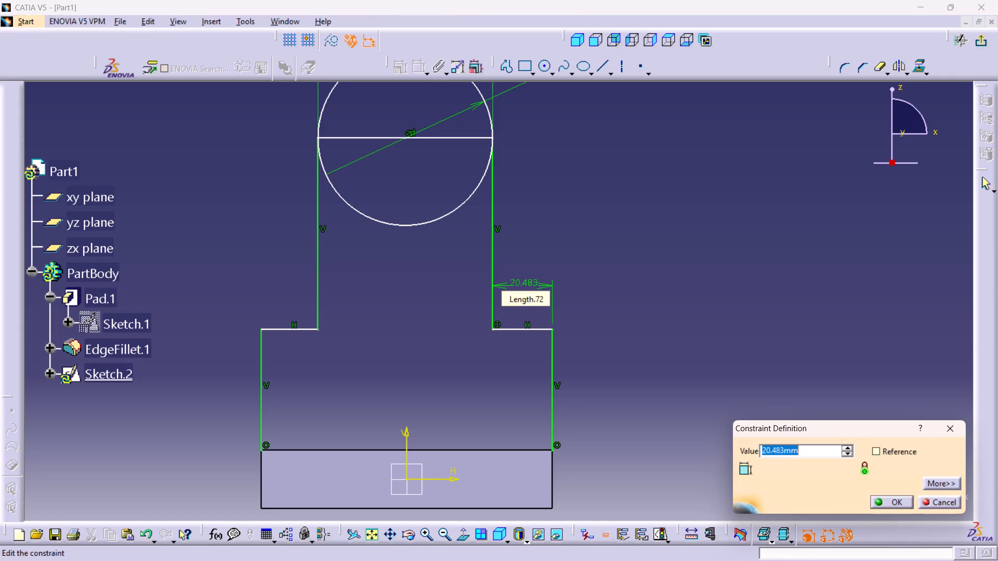
{"action": "type", "text": "20"}
{"action": "key", "text": "Return"}
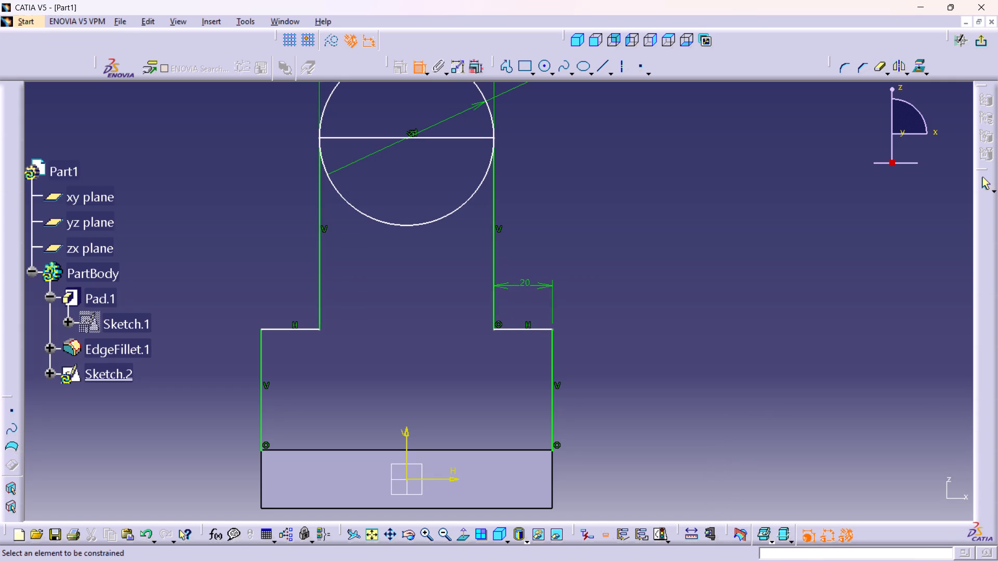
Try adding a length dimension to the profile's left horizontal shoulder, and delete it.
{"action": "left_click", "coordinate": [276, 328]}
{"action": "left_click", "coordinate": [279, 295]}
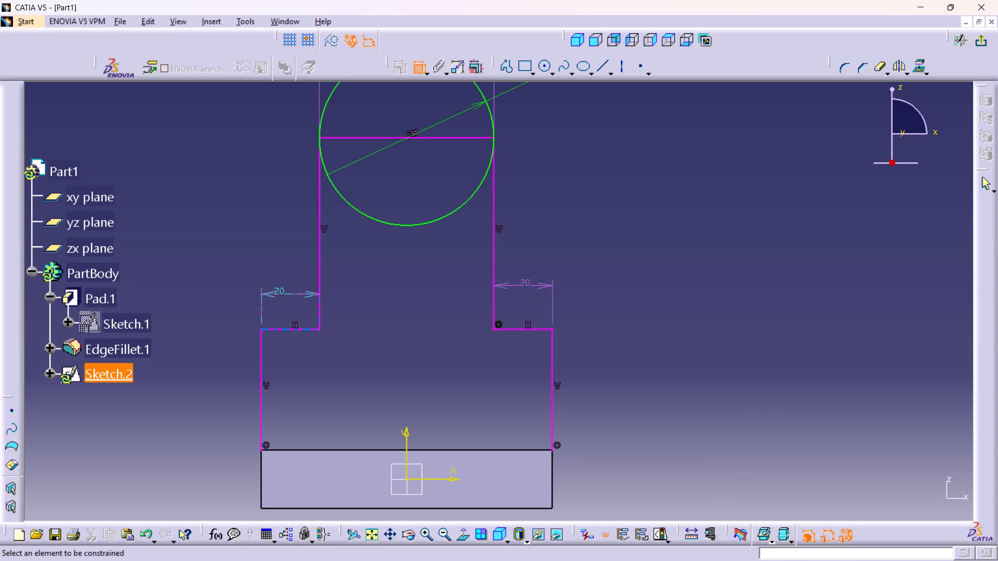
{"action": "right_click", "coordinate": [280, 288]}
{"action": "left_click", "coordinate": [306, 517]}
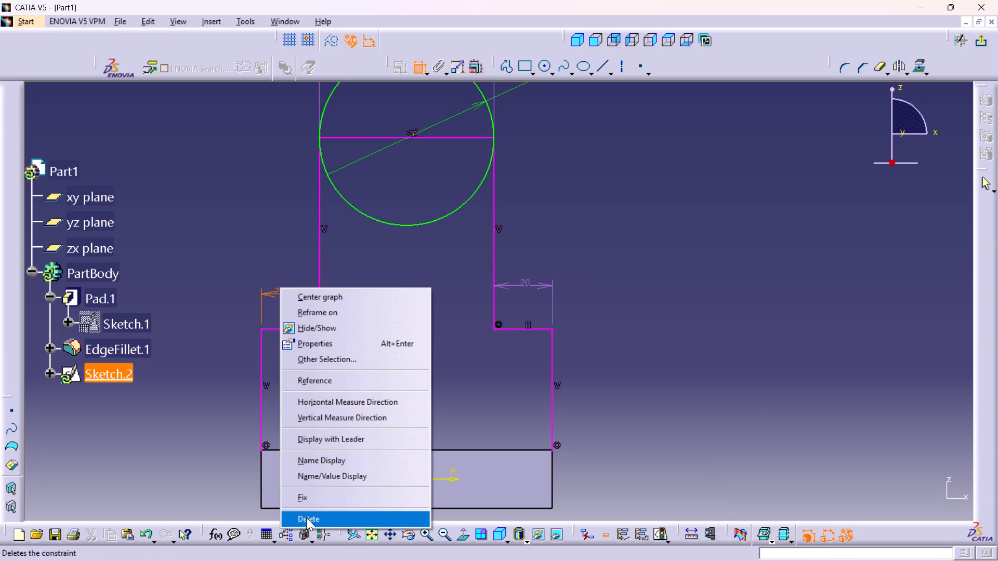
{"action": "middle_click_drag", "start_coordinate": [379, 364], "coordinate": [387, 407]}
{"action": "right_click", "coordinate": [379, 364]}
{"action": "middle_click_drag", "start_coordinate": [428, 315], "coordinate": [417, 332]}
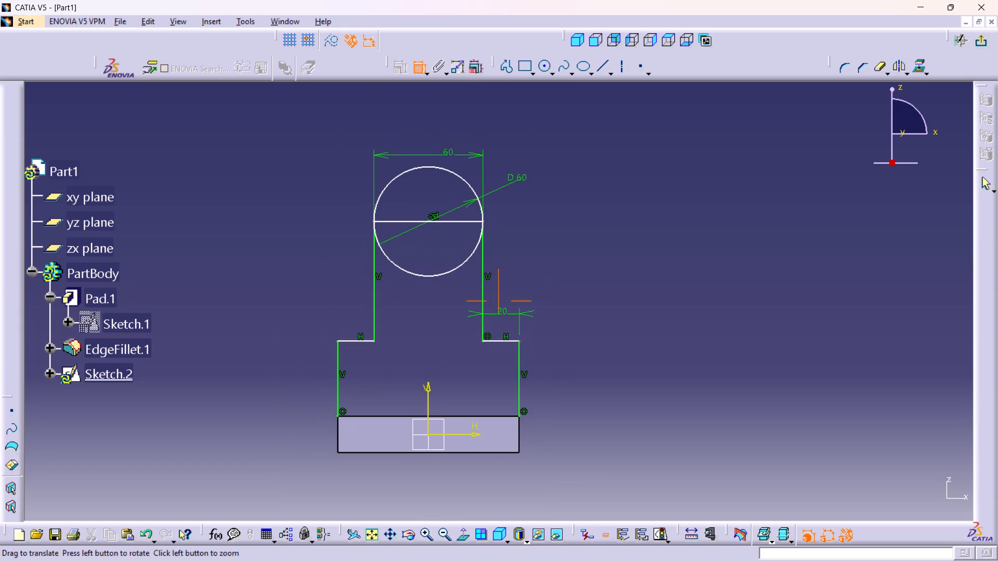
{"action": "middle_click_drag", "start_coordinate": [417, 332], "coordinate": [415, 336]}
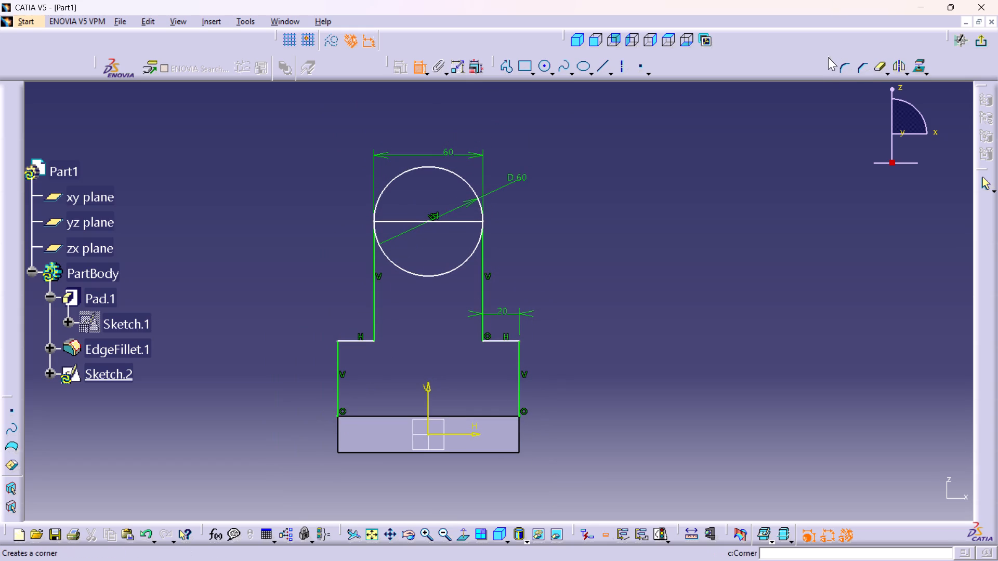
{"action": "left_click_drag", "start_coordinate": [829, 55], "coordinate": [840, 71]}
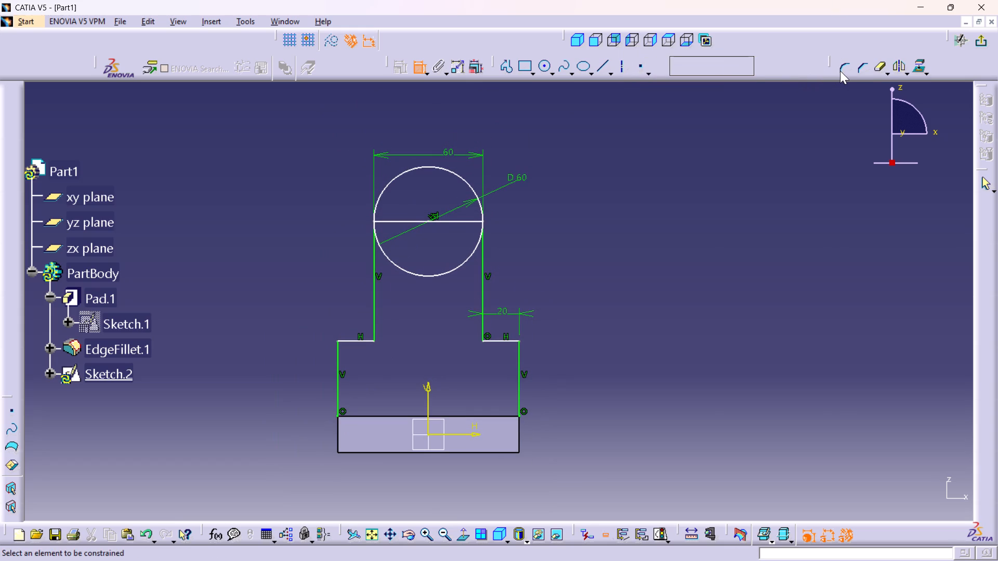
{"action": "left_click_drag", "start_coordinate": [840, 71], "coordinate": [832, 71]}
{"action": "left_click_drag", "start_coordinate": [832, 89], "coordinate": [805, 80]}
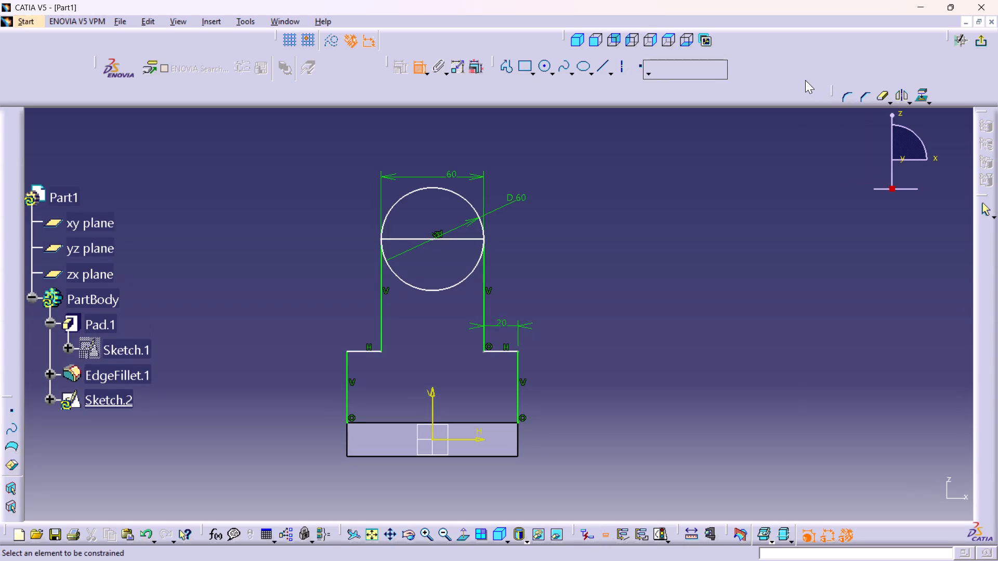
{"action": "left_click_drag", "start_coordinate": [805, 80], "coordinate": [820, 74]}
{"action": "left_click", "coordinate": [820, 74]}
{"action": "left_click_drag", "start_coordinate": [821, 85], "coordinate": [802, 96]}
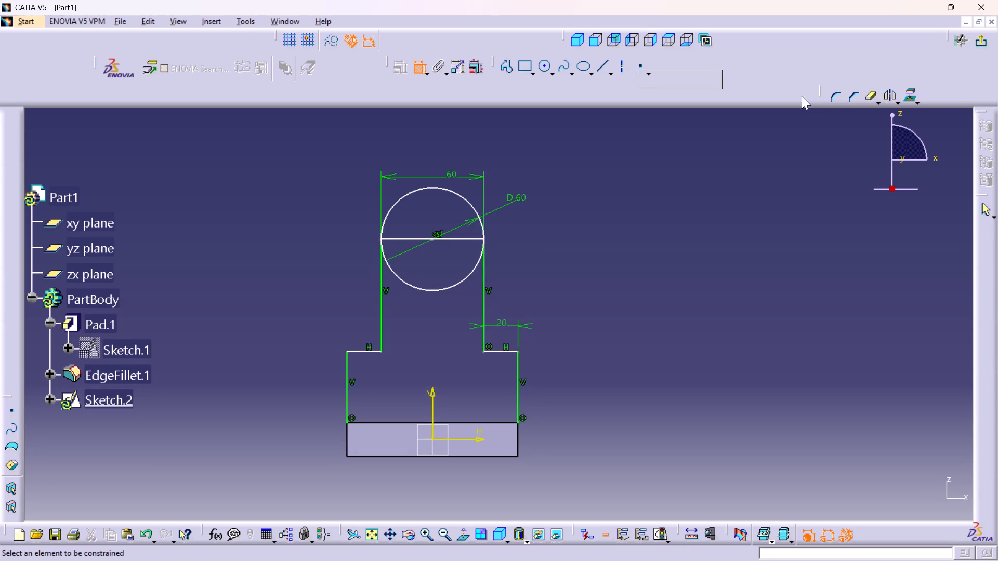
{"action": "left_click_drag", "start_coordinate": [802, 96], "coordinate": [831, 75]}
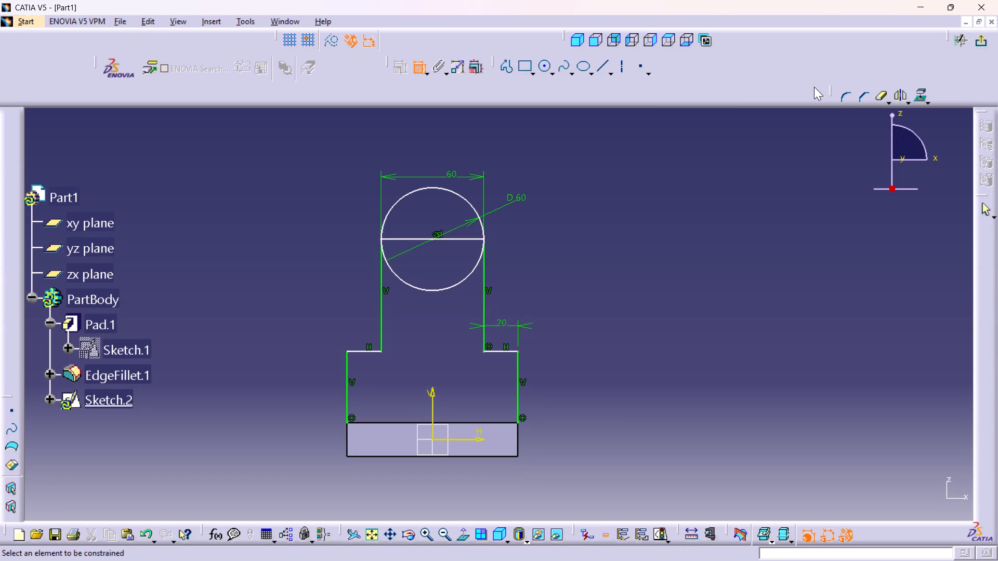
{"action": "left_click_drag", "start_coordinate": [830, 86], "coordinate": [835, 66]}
Quick-trim the circle's lower half and the horizontal line across it, converting the line's length constraint into a distance.
{"action": "double_click", "coordinate": [886, 65]}
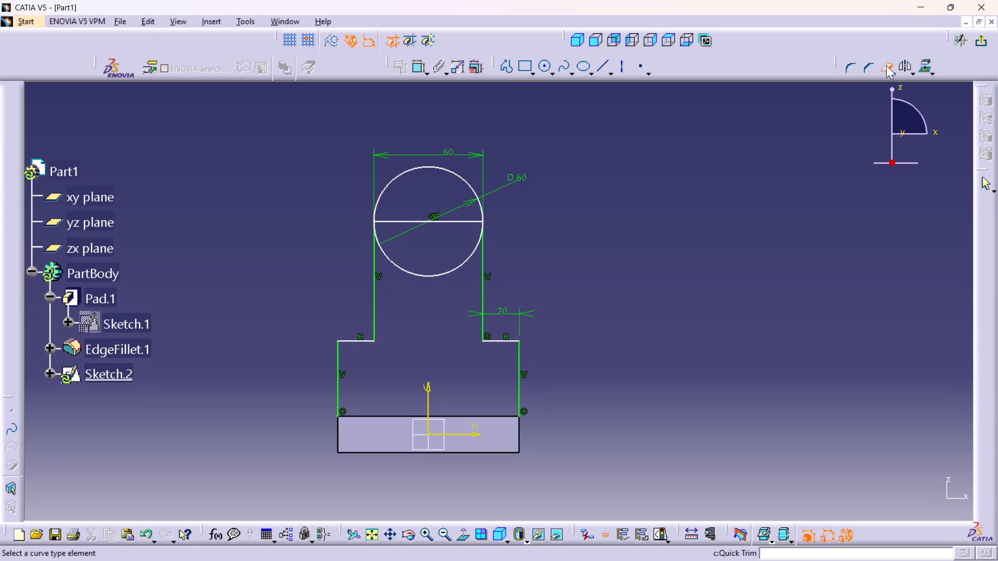
{"action": "left_click", "coordinate": [421, 276]}
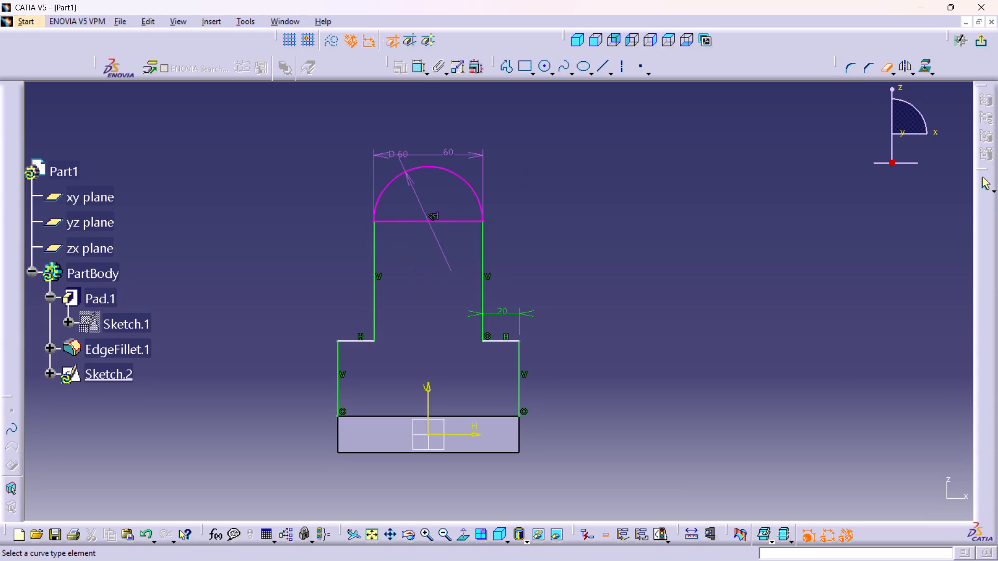
{"action": "left_click_drag", "start_coordinate": [450, 221], "coordinate": [524, 314]}
{"action": "left_click", "coordinate": [528, 314]}
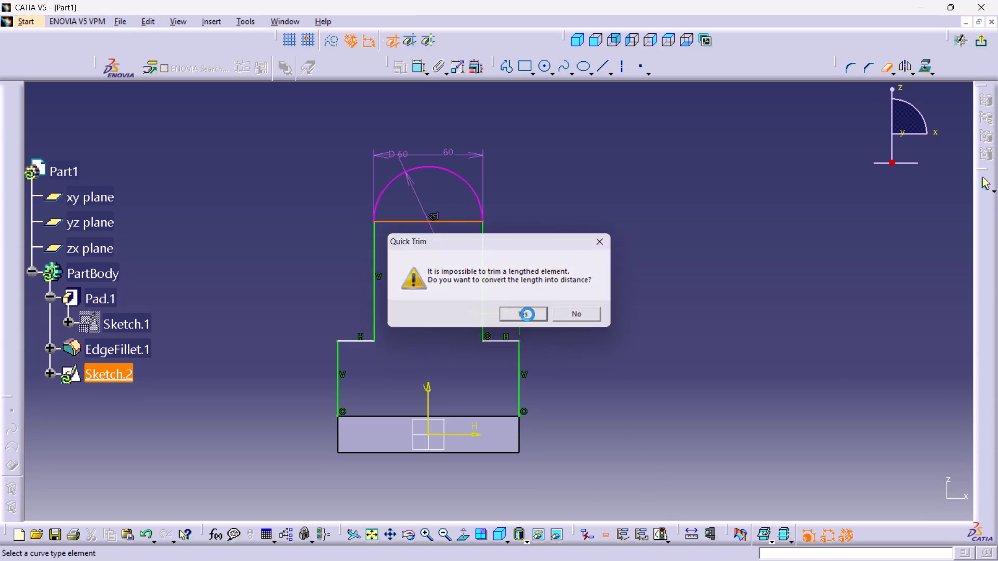
{"action": "left_click", "coordinate": [528, 315]}
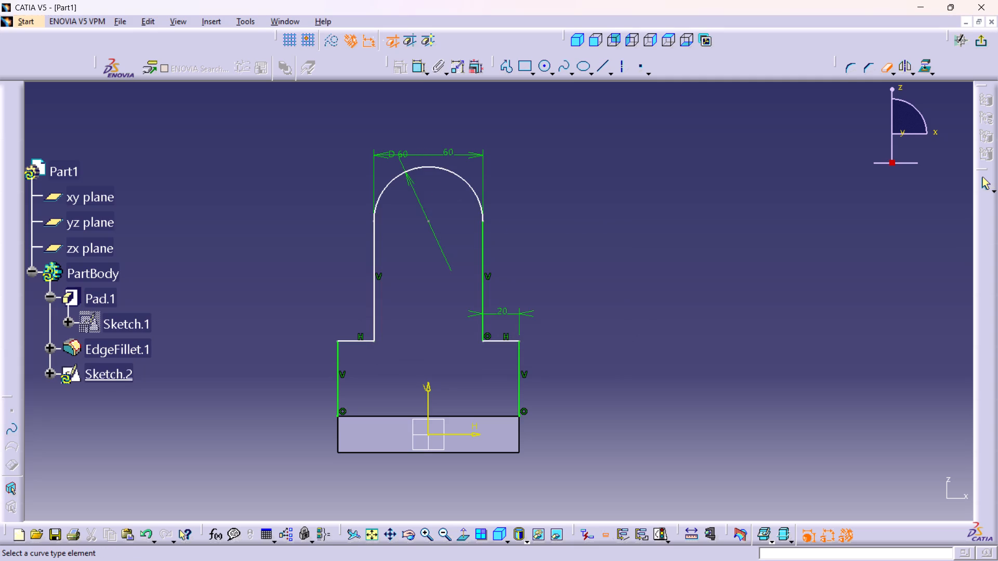
{"action": "left_click", "coordinate": [886, 65]}
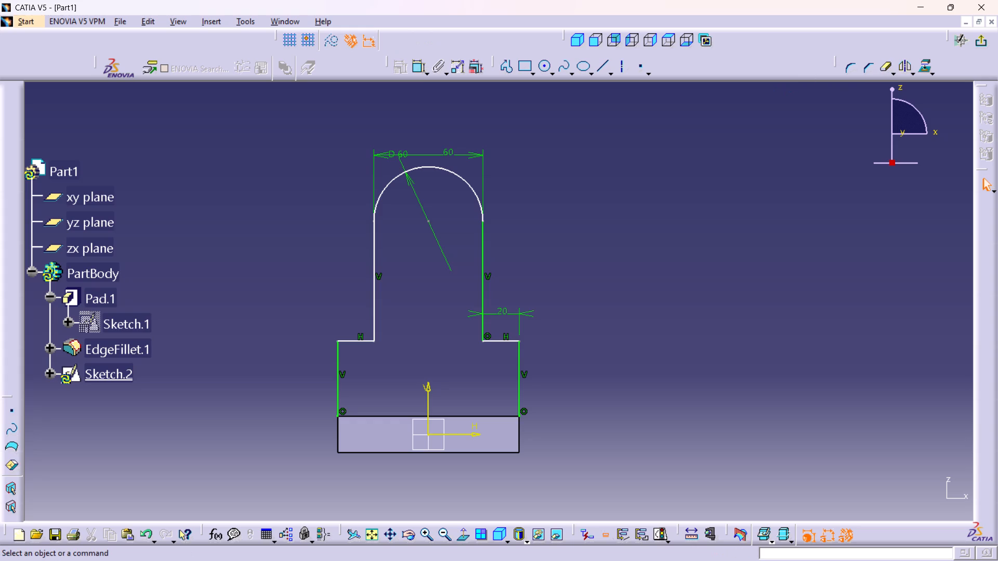
Delete the 60 mm width dimension and the D 60 diameter dimension from the profile's rounded top.
{"action": "right_click", "coordinate": [470, 155]}
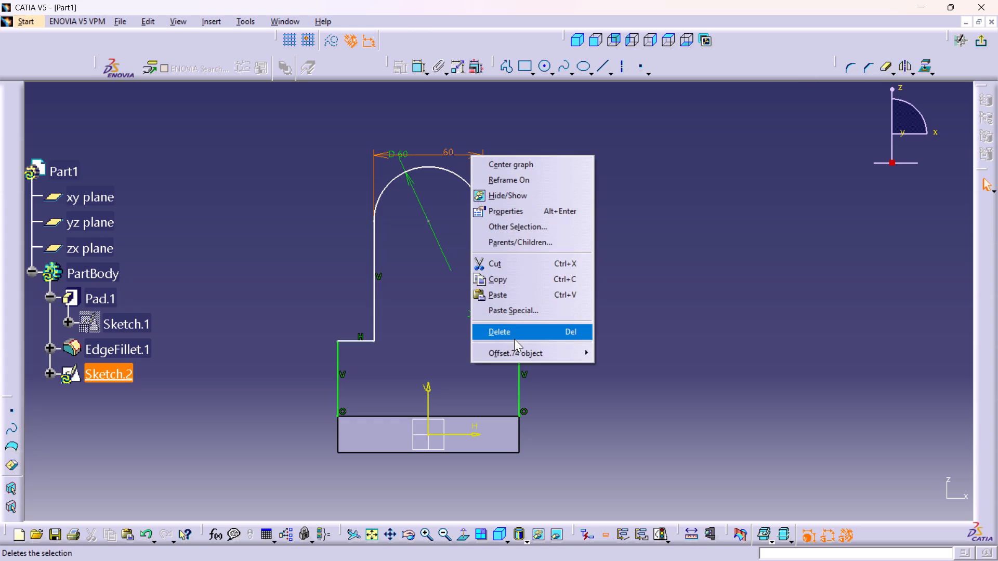
{"action": "left_click", "coordinate": [511, 333]}
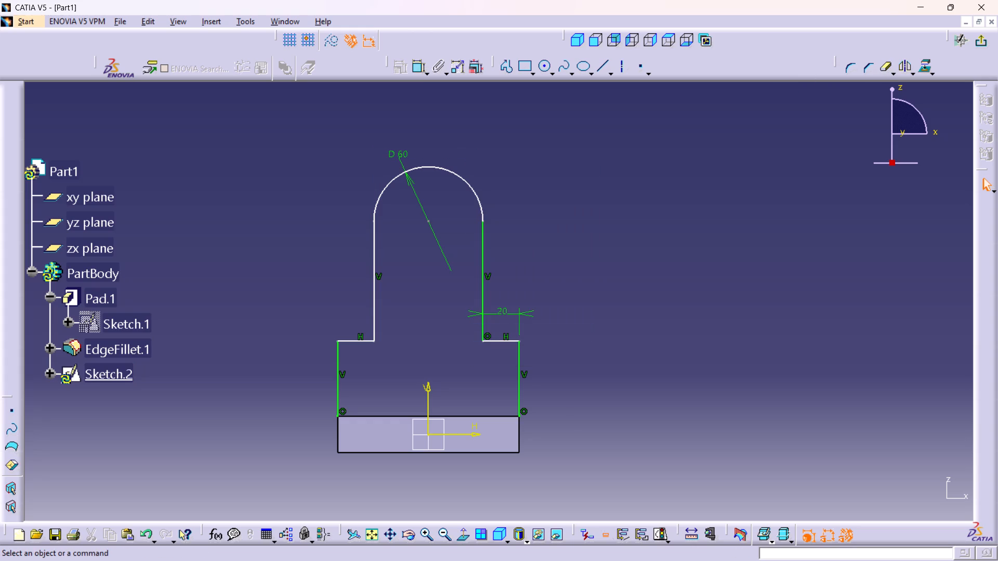
{"action": "right_click", "coordinate": [395, 150]}
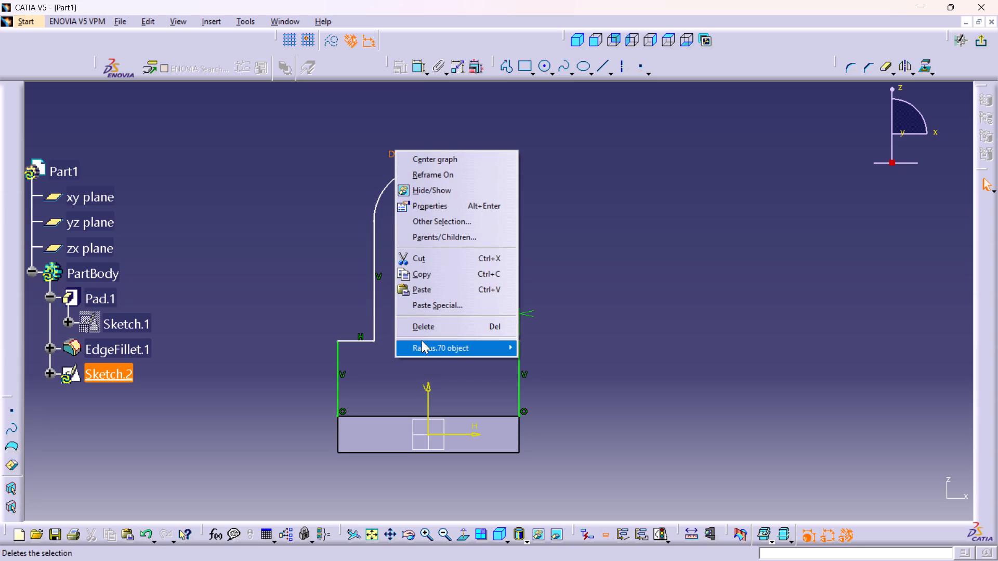
{"action": "left_click", "coordinate": [423, 331]}
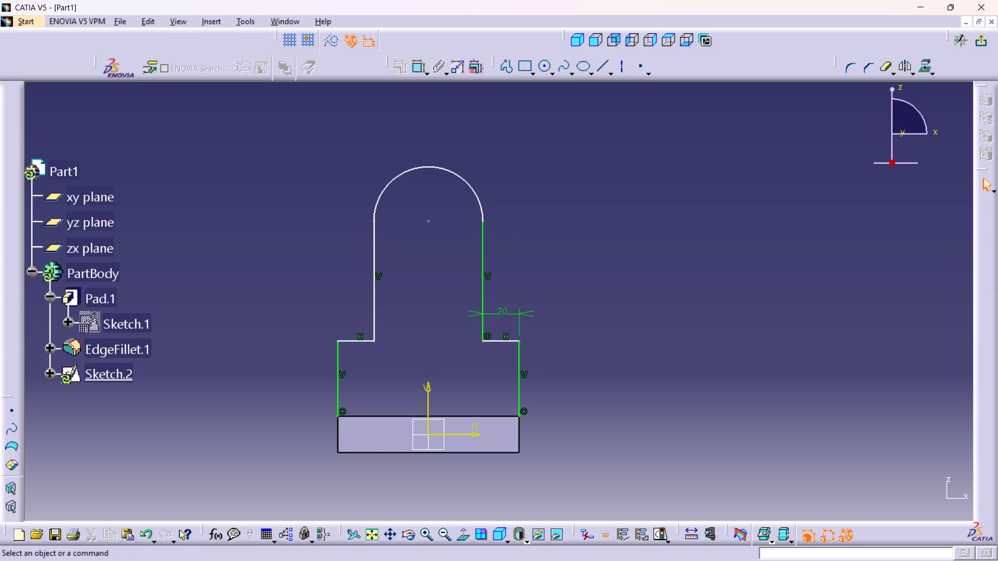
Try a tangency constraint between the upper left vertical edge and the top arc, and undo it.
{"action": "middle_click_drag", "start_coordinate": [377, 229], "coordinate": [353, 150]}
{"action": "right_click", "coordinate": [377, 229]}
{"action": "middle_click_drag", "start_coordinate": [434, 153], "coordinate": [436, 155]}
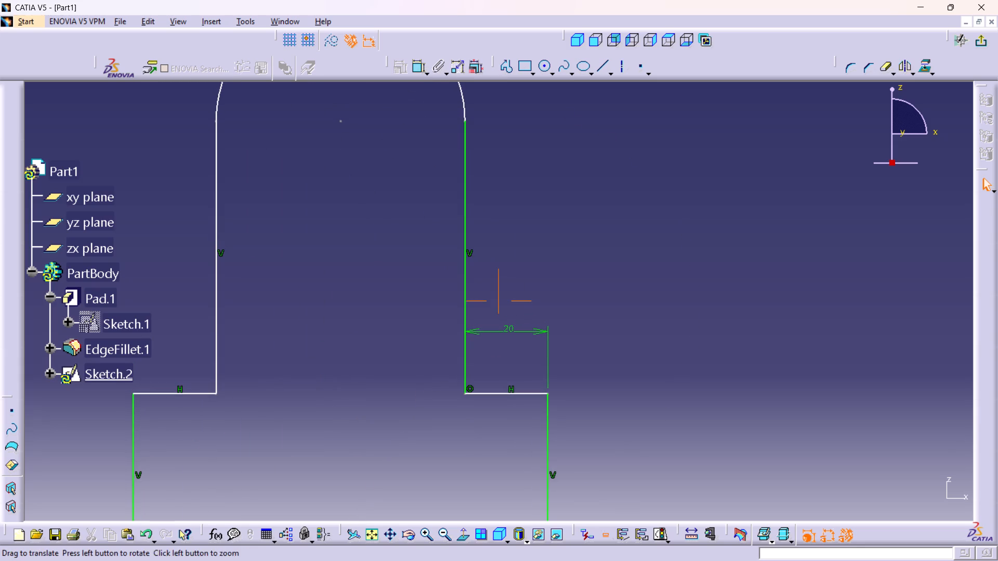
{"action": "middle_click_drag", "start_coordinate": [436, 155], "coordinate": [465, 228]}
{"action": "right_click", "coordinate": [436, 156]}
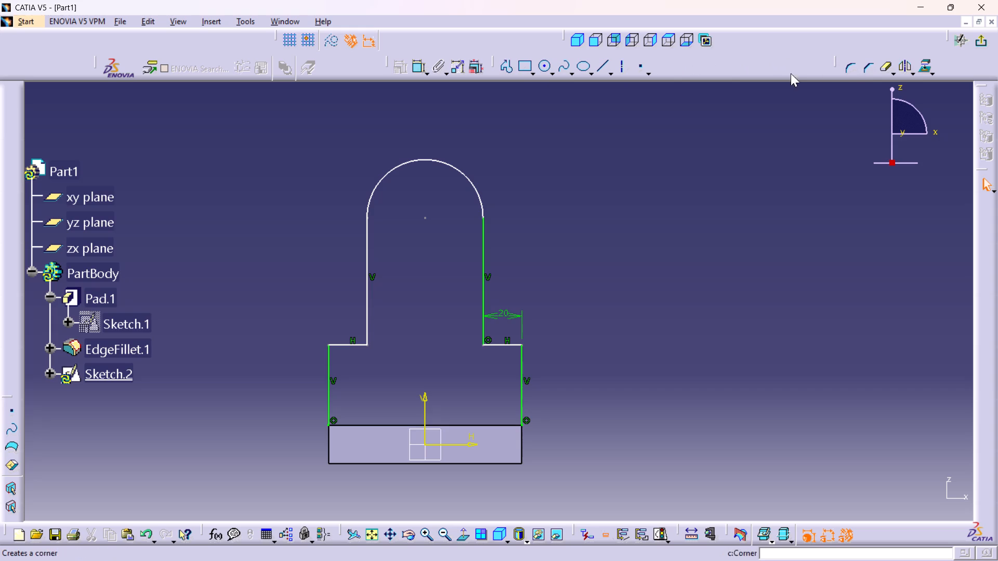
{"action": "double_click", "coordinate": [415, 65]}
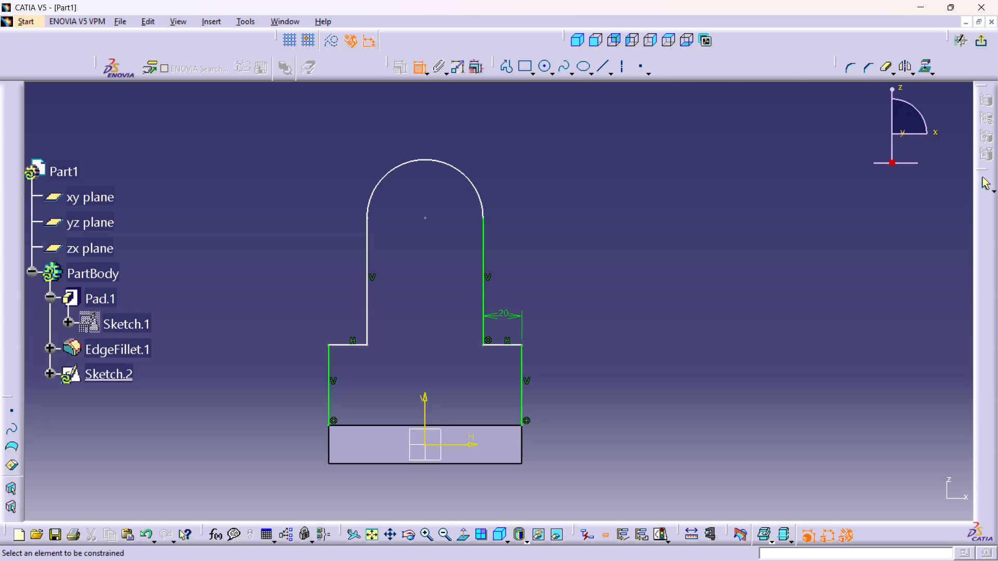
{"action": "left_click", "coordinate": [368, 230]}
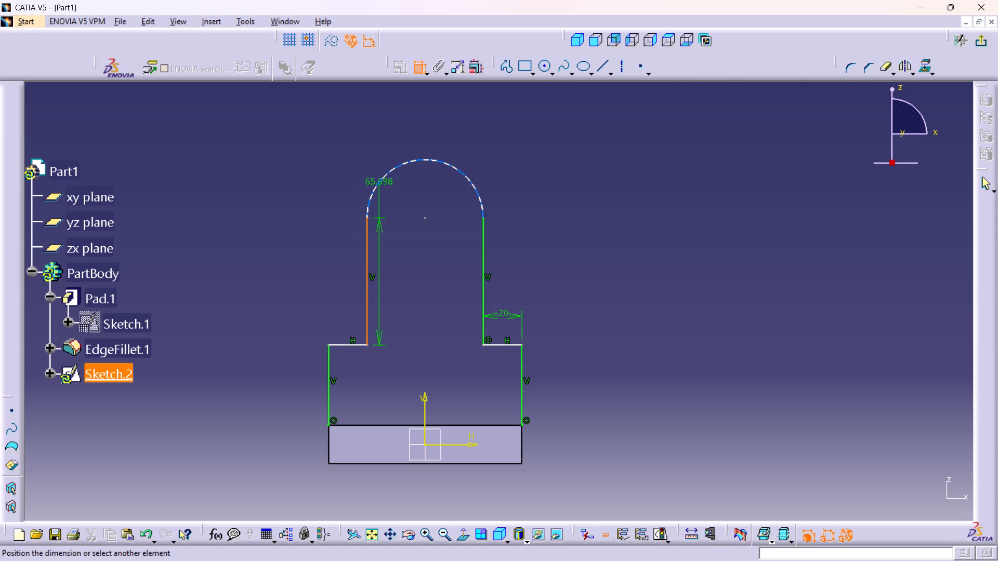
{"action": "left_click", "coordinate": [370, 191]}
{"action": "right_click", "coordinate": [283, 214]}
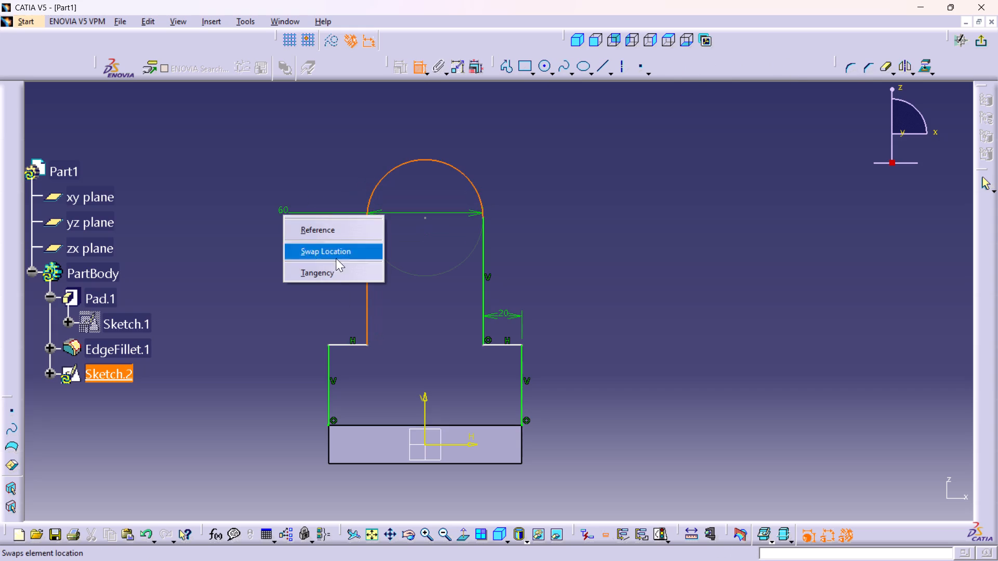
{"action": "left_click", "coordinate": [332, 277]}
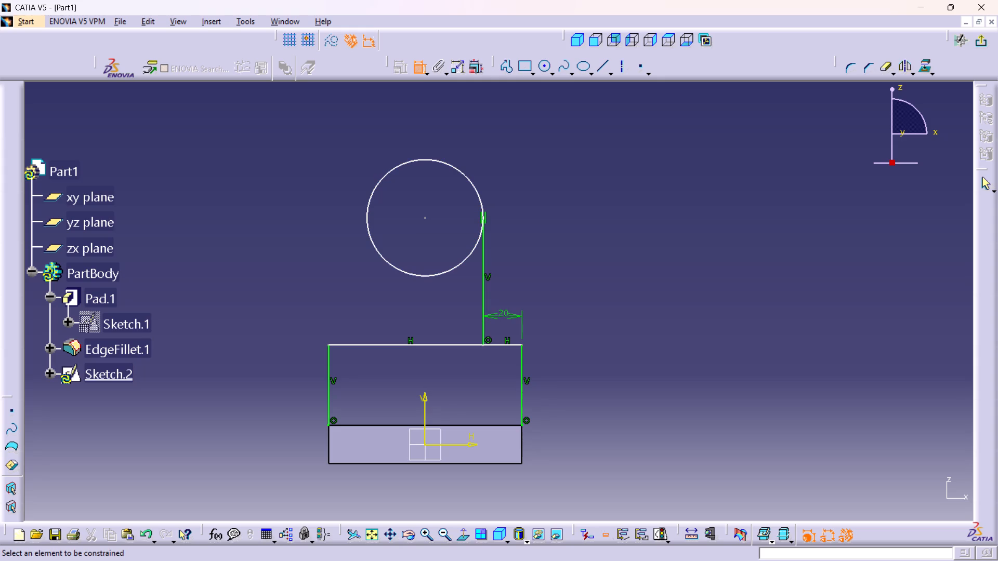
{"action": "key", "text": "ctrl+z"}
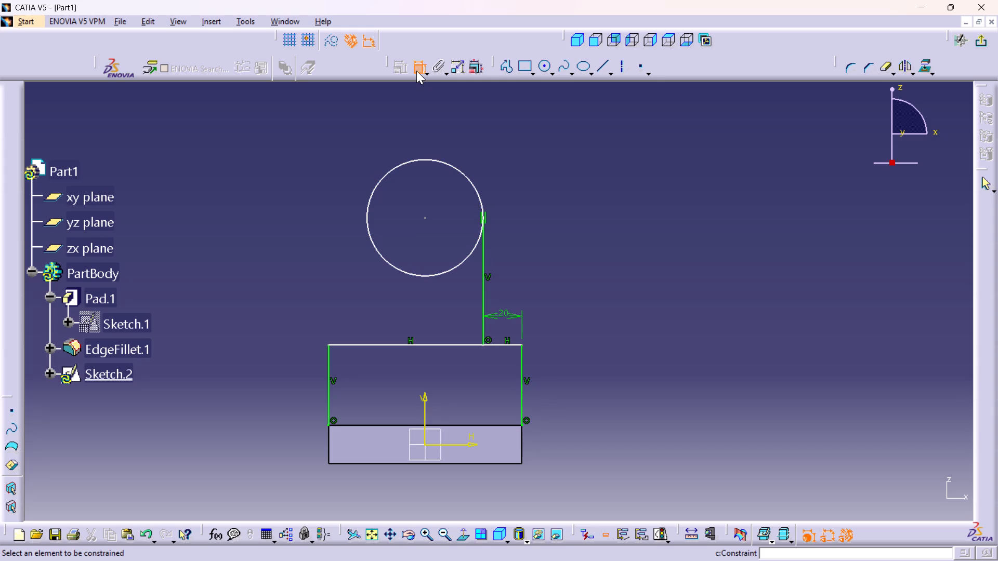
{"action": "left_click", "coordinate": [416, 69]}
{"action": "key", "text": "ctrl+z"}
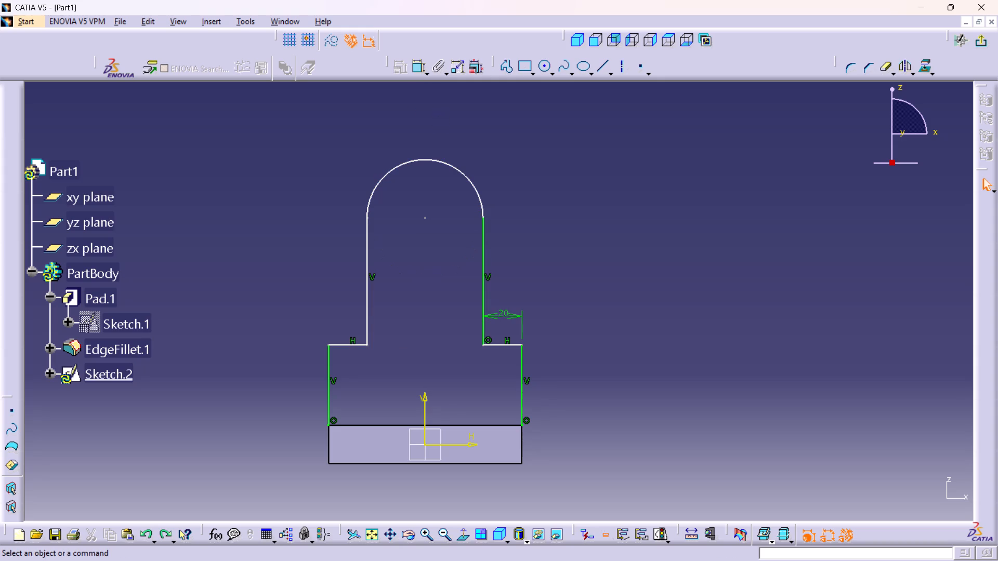
Dimension the length of the profile's left horizontal shoulder, placing the dimension above it.
{"action": "middle_click_drag", "start_coordinate": [418, 289], "coordinate": [409, 247]}
{"action": "right_click", "coordinate": [418, 289]}
{"action": "middle_click_drag", "start_coordinate": [401, 279], "coordinate": [406, 229]}
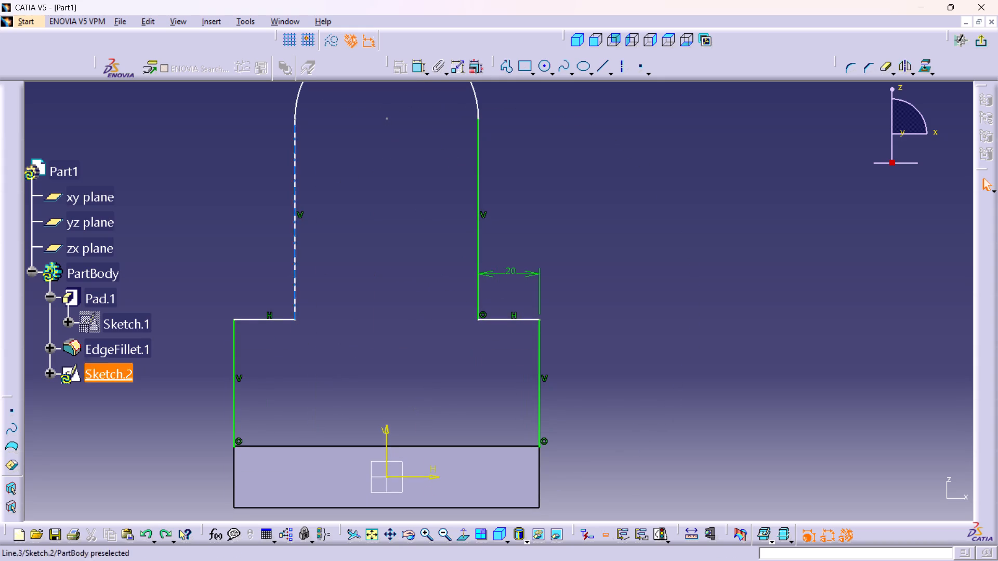
{"action": "left_click", "coordinate": [244, 318]}
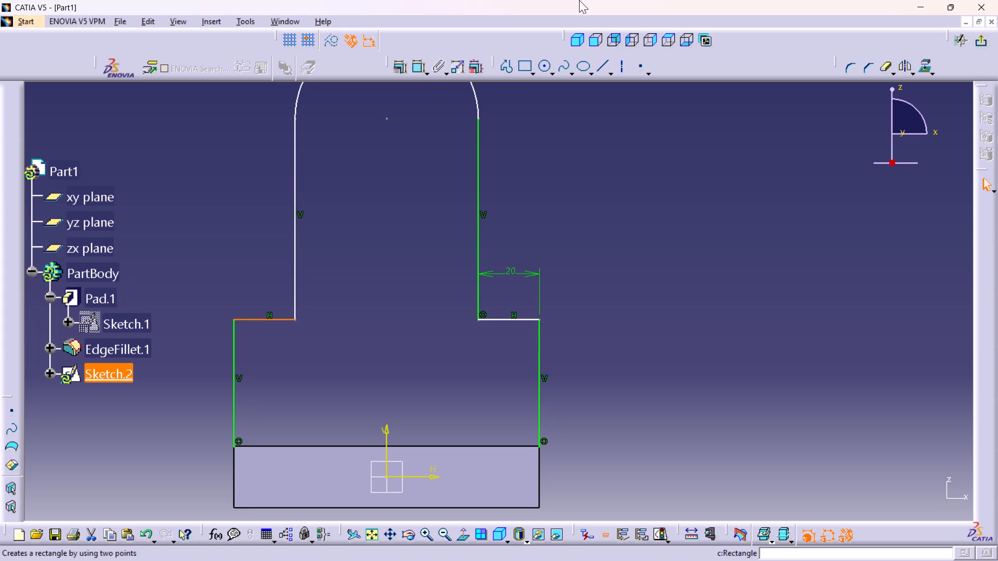
{"action": "double_click", "coordinate": [415, 65]}
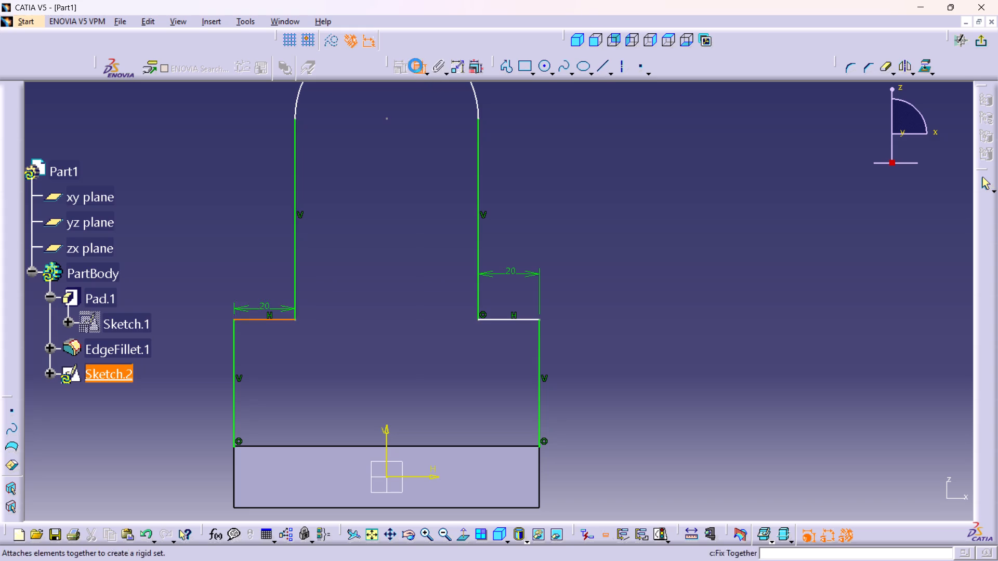
{"action": "left_click", "coordinate": [249, 273]}
Constrain both upper vertical edges of the profile tangent to the top arc.
{"action": "middle_click_drag", "start_coordinate": [404, 204], "coordinate": [411, 246]}
{"action": "right_click", "coordinate": [404, 204]}
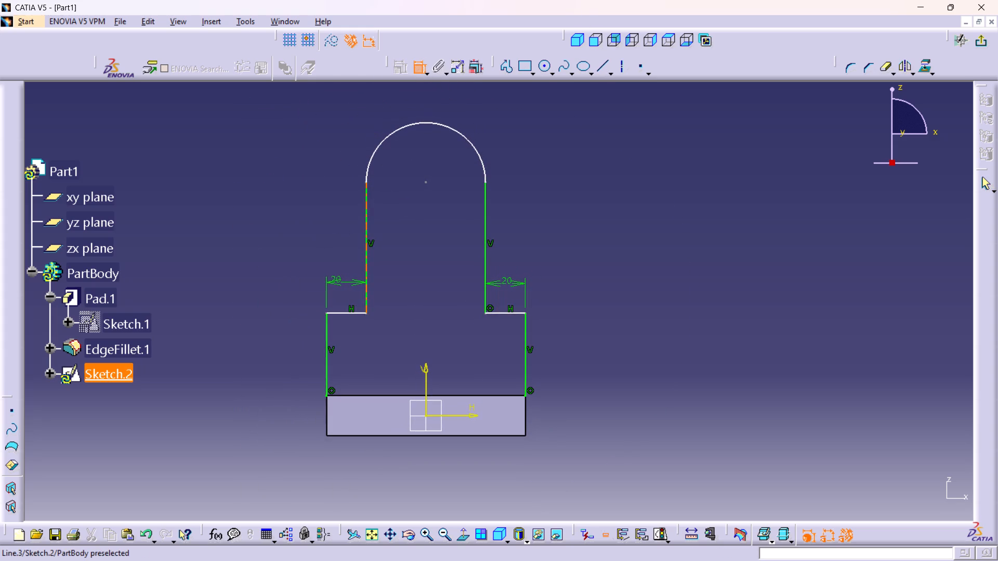
{"action": "left_click", "coordinate": [365, 188]}
{"action": "left_click", "coordinate": [369, 163]}
{"action": "right_click", "coordinate": [325, 188]}
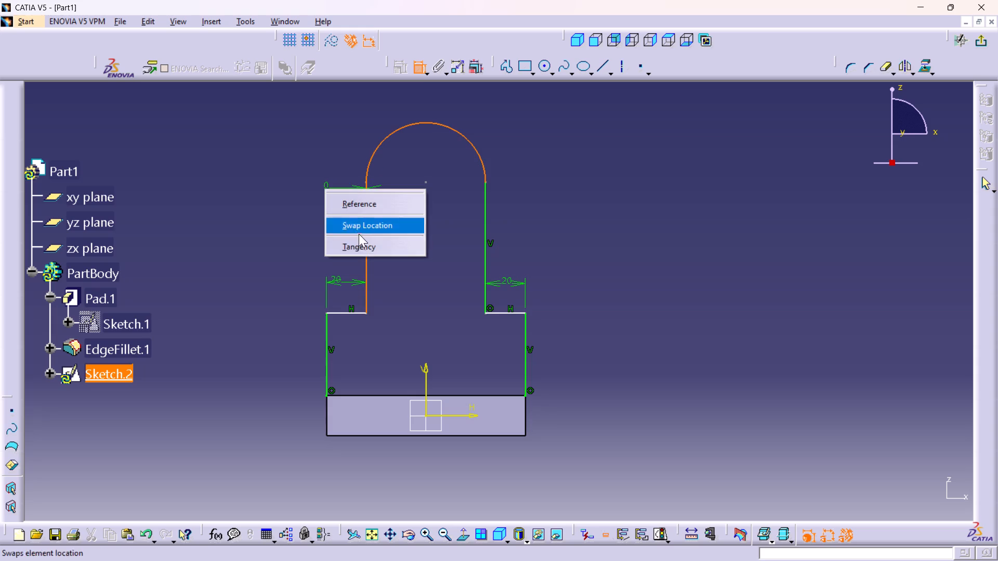
{"action": "left_click", "coordinate": [361, 246]}
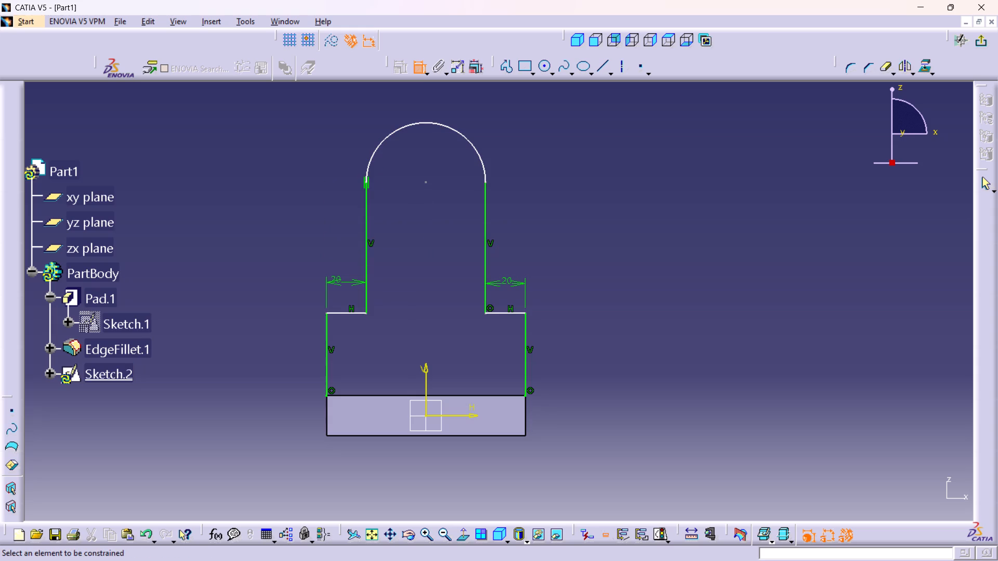
{"action": "left_click", "coordinate": [487, 224]}
{"action": "left_click", "coordinate": [474, 149]}
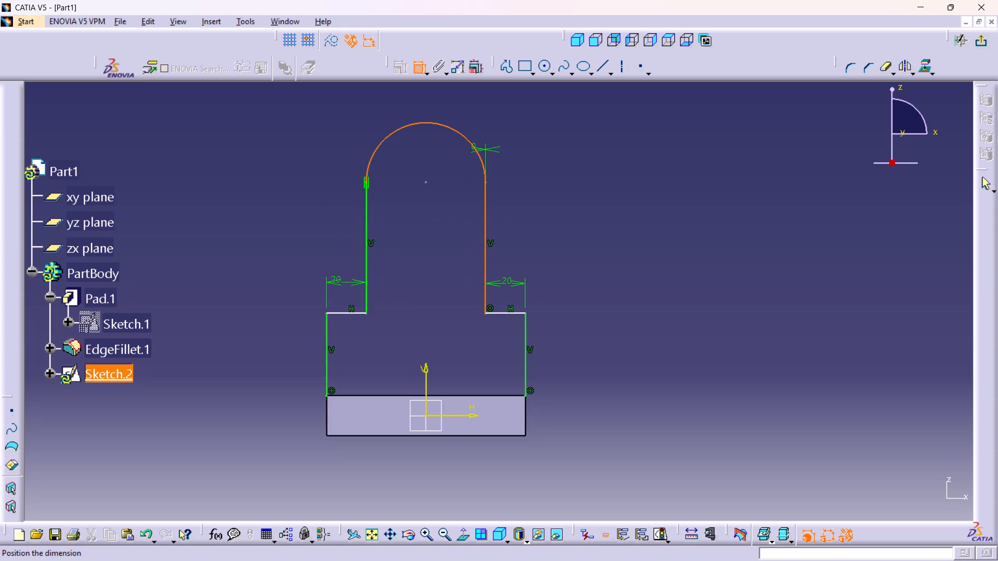
{"action": "right_click", "coordinate": [550, 139]}
{"action": "left_click", "coordinate": [575, 201]}
Dimension the length of the profile's lower right vertical edge and set it to 40 mm.
{"action": "middle_click_drag", "start_coordinate": [517, 194], "coordinate": [510, 129]}
{"action": "right_click", "coordinate": [517, 194]}
{"action": "middle_click_drag", "start_coordinate": [536, 194], "coordinate": [539, 196]}
{"action": "right_click", "coordinate": [536, 194]}
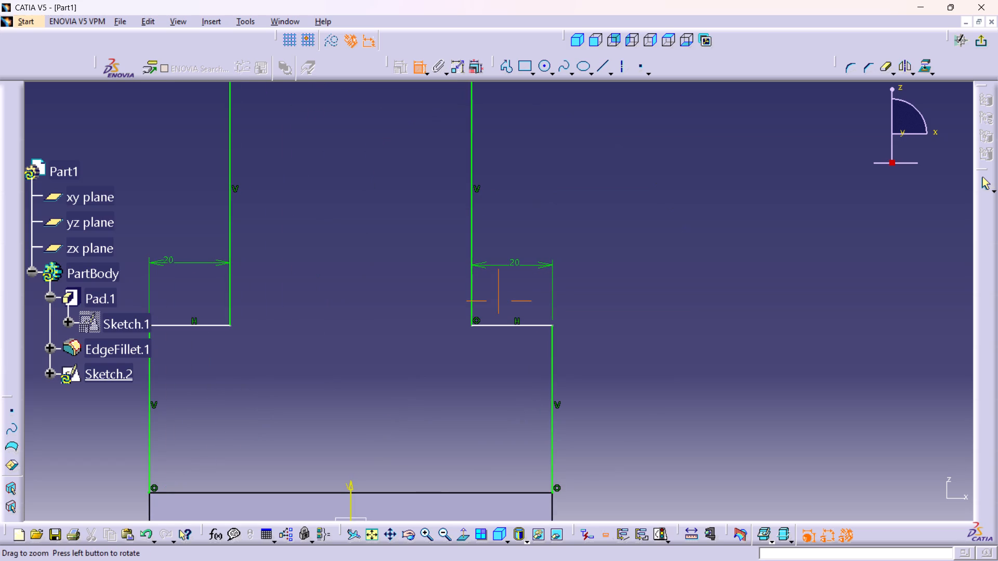
{"action": "middle_click_drag", "start_coordinate": [539, 196], "coordinate": [553, 248]}
{"action": "left_click_drag", "start_coordinate": [529, 377], "coordinate": [535, 373]}
{"action": "left_click", "coordinate": [577, 356]}
{"action": "double_click", "coordinate": [581, 352]}
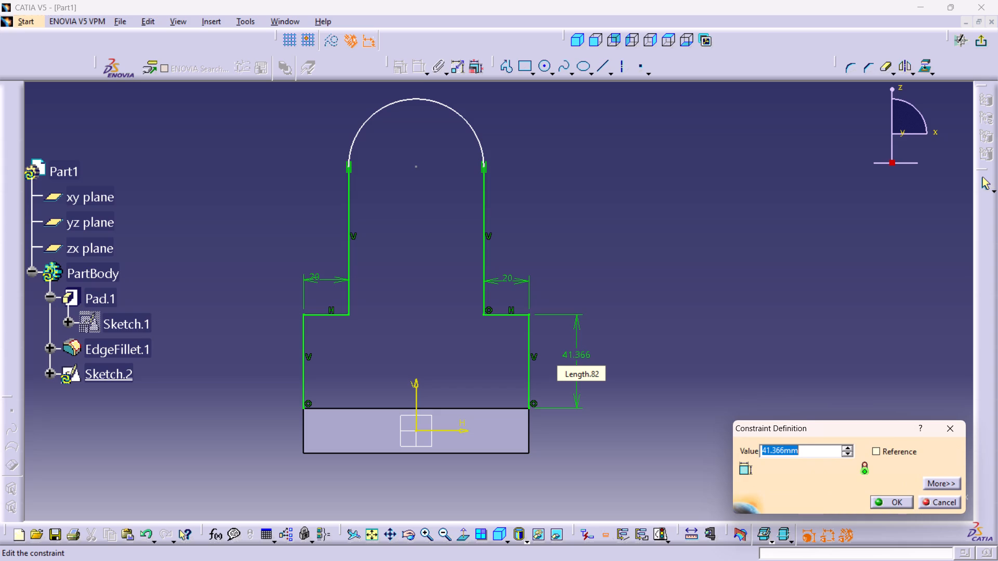
{"action": "type", "text": "40"}
{"action": "key", "text": "Return"}
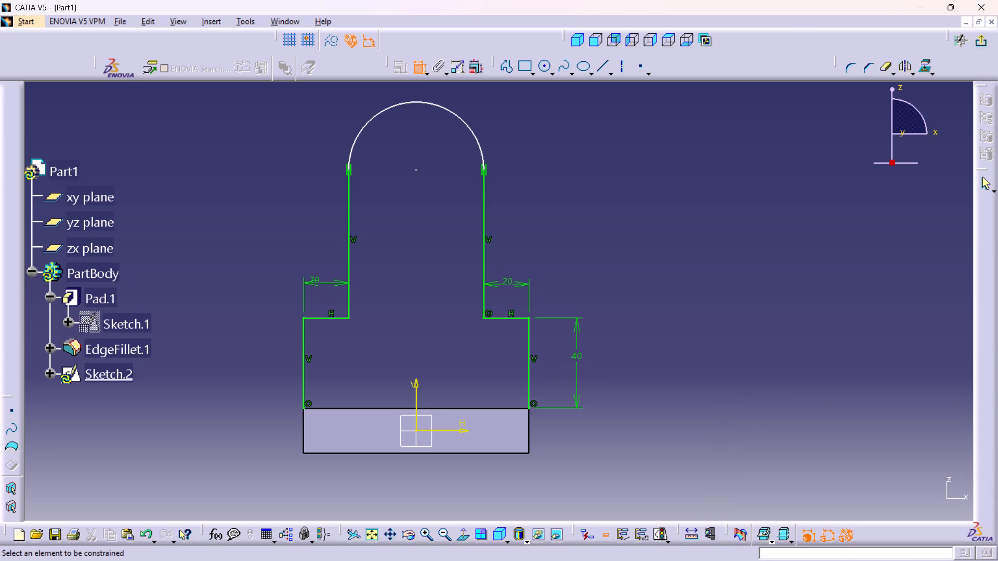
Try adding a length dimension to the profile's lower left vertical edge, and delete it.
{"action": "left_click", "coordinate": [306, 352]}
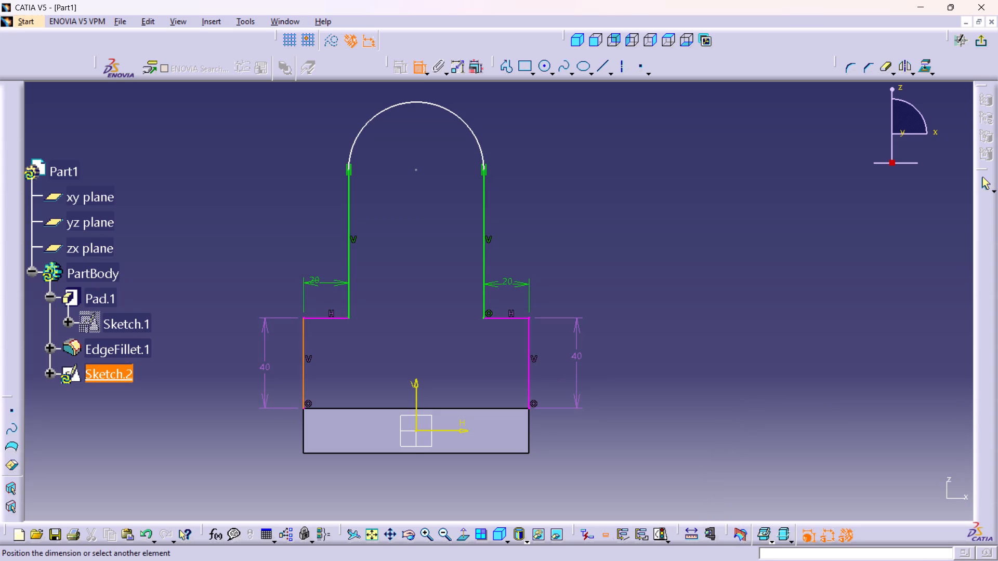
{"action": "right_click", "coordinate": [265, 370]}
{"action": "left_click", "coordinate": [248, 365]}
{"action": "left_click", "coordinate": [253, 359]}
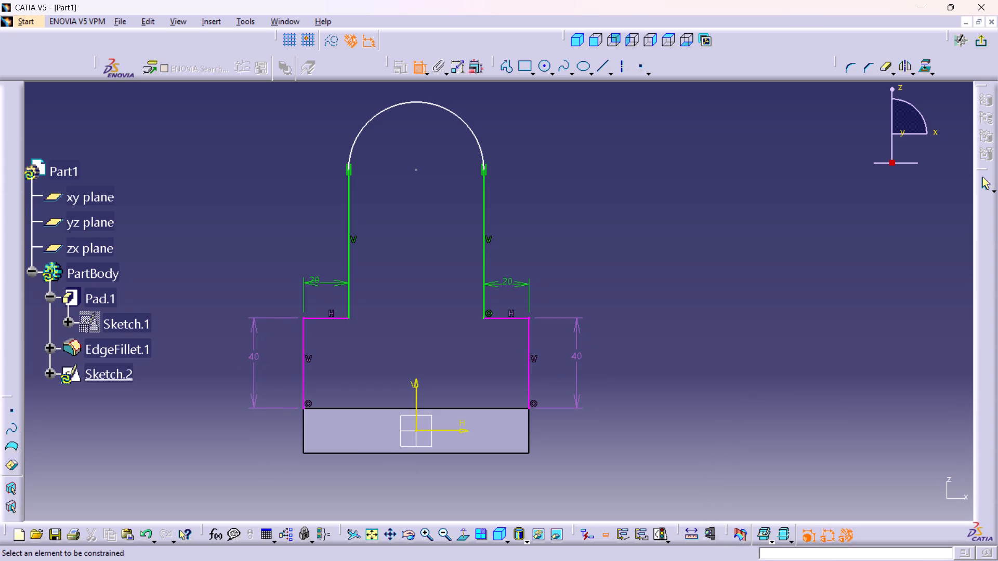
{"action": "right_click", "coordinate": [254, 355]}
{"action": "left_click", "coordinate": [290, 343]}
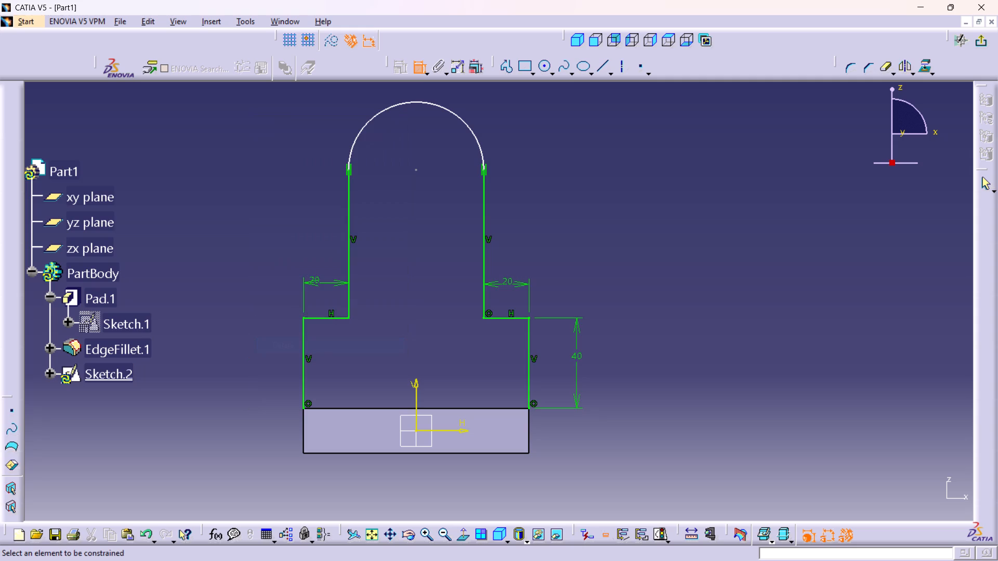
Dimension the distance from the plate's top edge to the top arc's centre and set it to 70+20 (90 mm).
{"action": "middle_click_drag", "start_coordinate": [455, 316], "coordinate": [458, 340]}
{"action": "scroll", "coordinate": [455, 316], "scroll_direction": "down", "scroll_amount": 1}
{"action": "right_click", "coordinate": [455, 316]}
{"action": "middle_click_drag", "start_coordinate": [444, 301], "coordinate": [417, 319]}
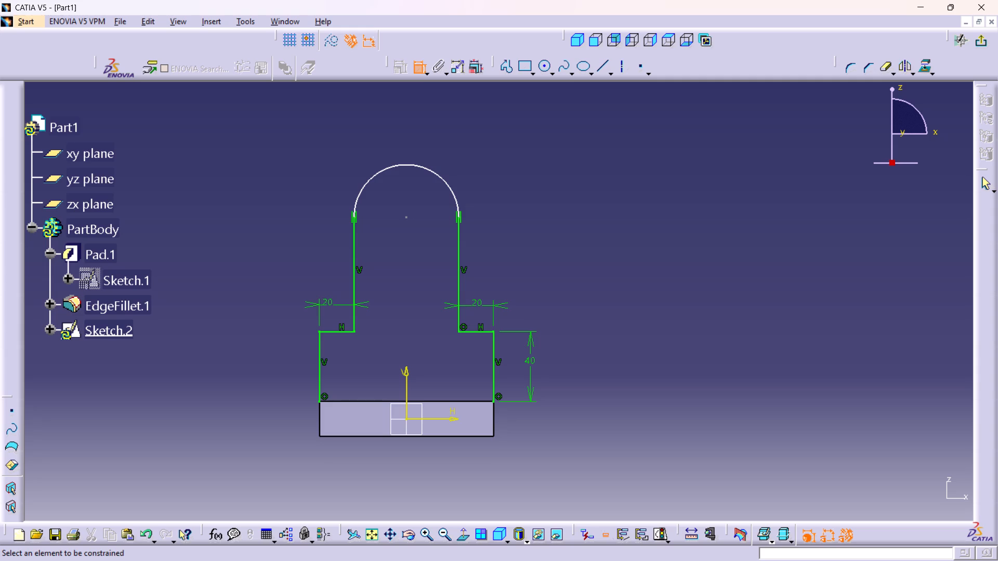
{"action": "left_click", "coordinate": [440, 400]}
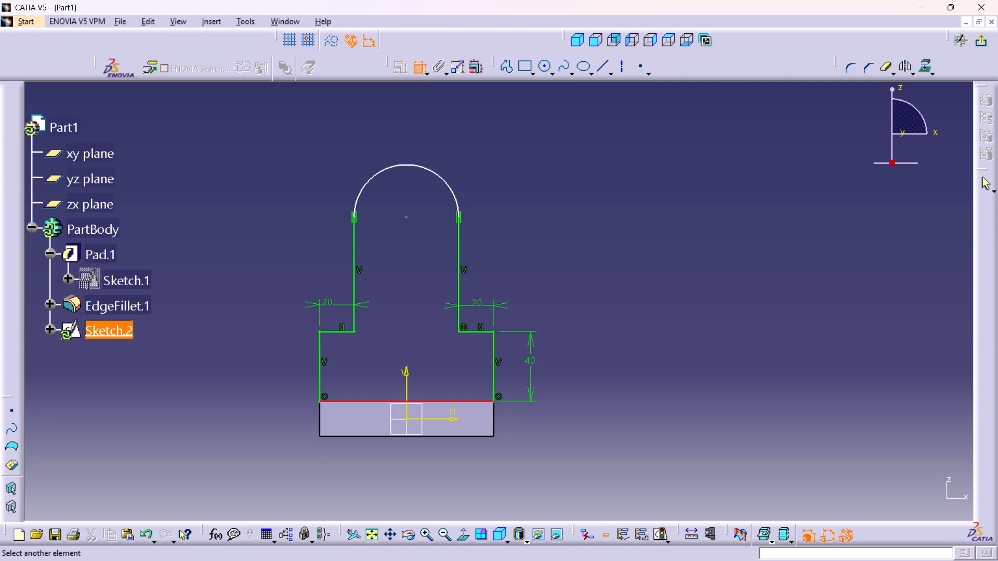
{"action": "left_click", "coordinate": [406, 217]}
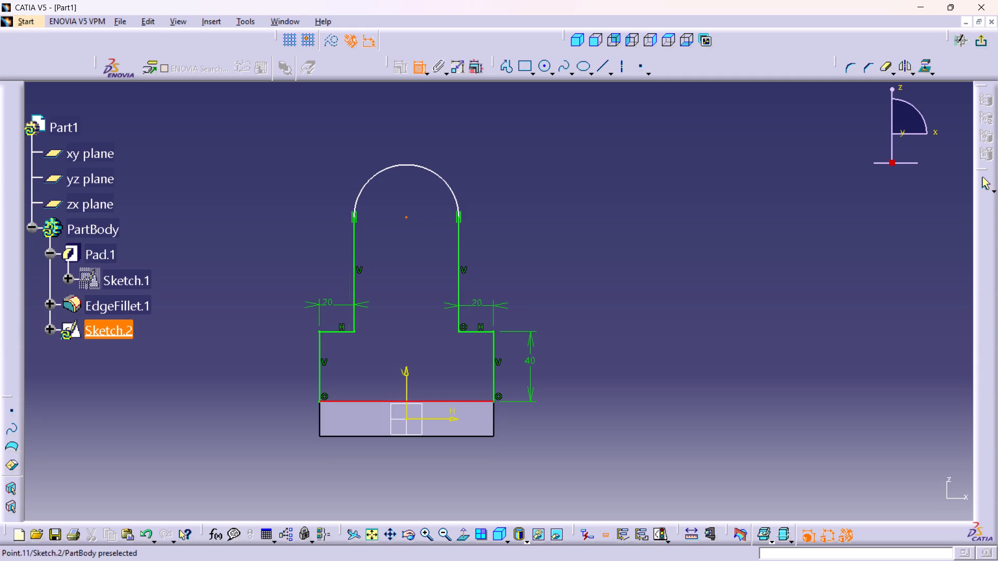
{"action": "left_click", "coordinate": [605, 300]}
{"action": "double_click", "coordinate": [605, 297]}
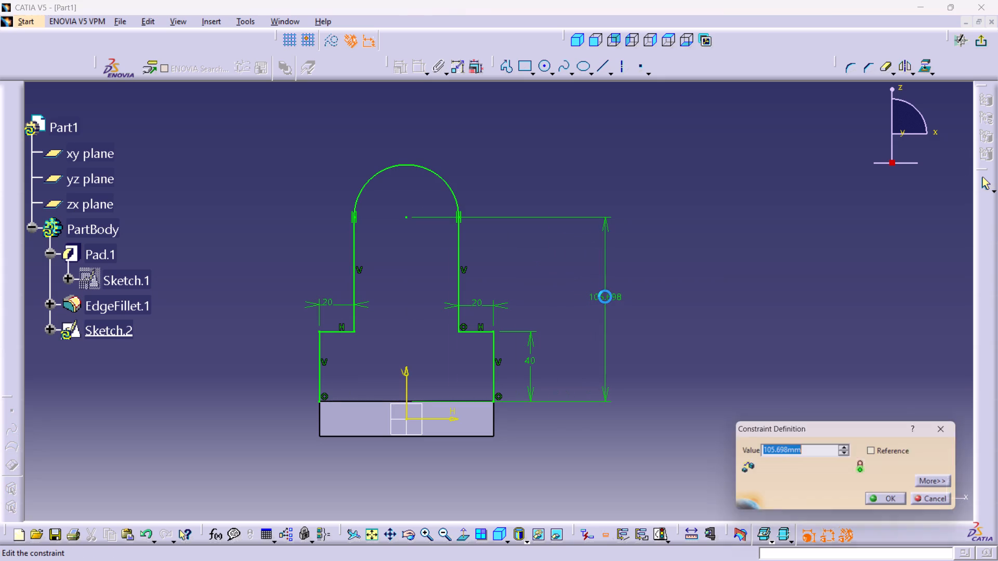
{"action": "type", "text": "70+"}
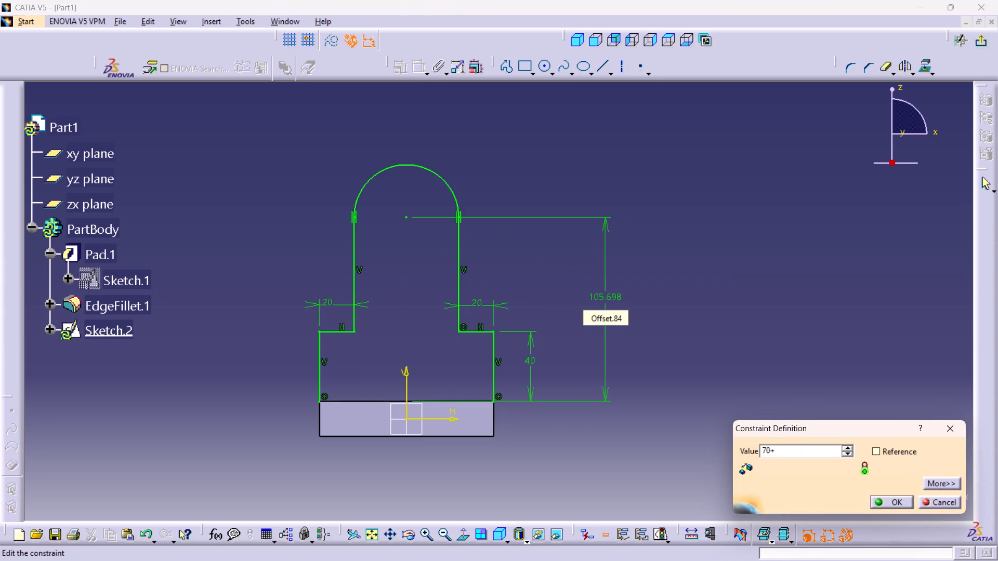
{"action": "type", "text": "20"}
{"action": "key", "text": "Return"}
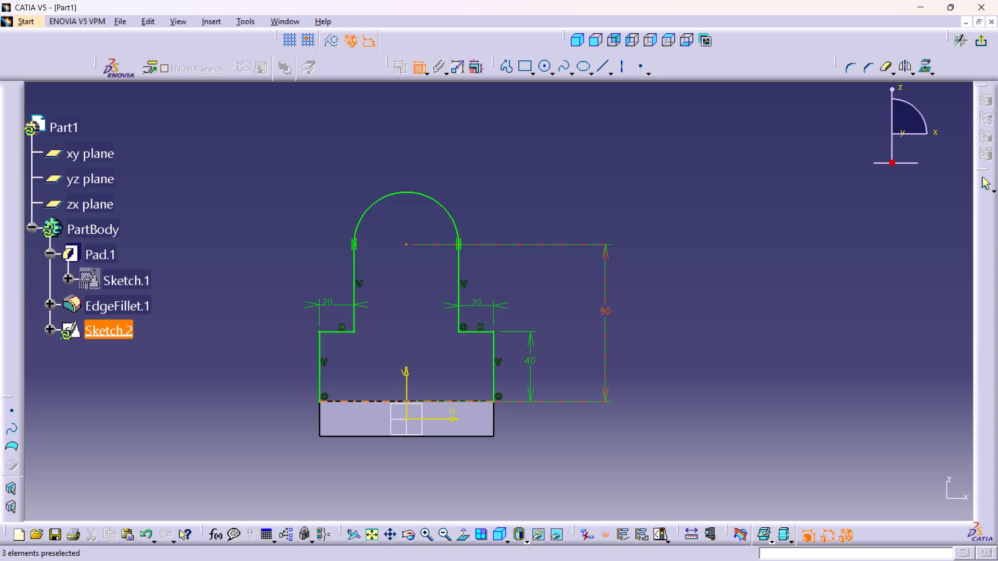
Set the arc centre's height above the plate's top edge to 70+20+40 (130 mm).
{"action": "double_click", "coordinate": [608, 312]}
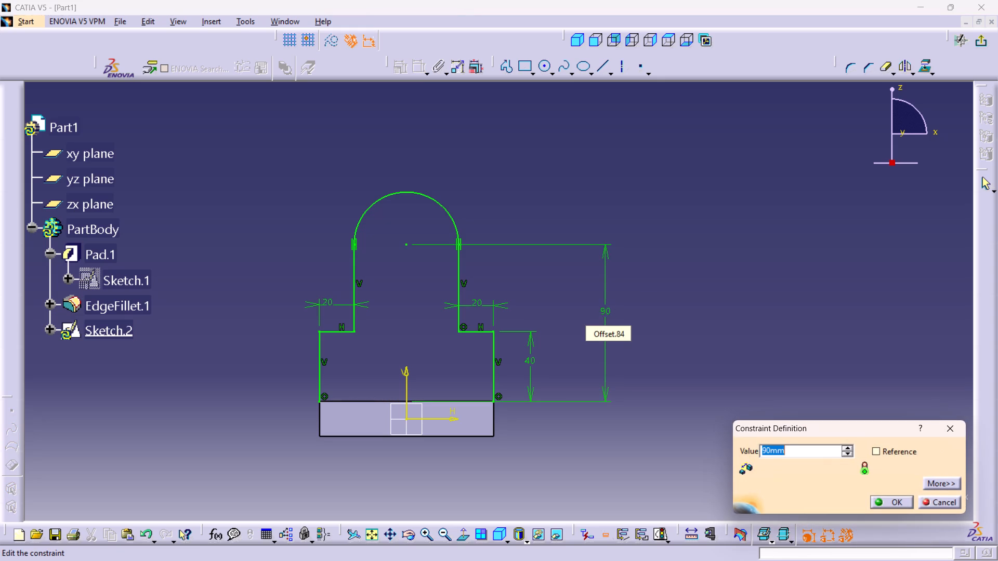
{"action": "type", "text": "70"}
{"action": "key", "text": "plus"}
{"action": "type", "text": "20"}
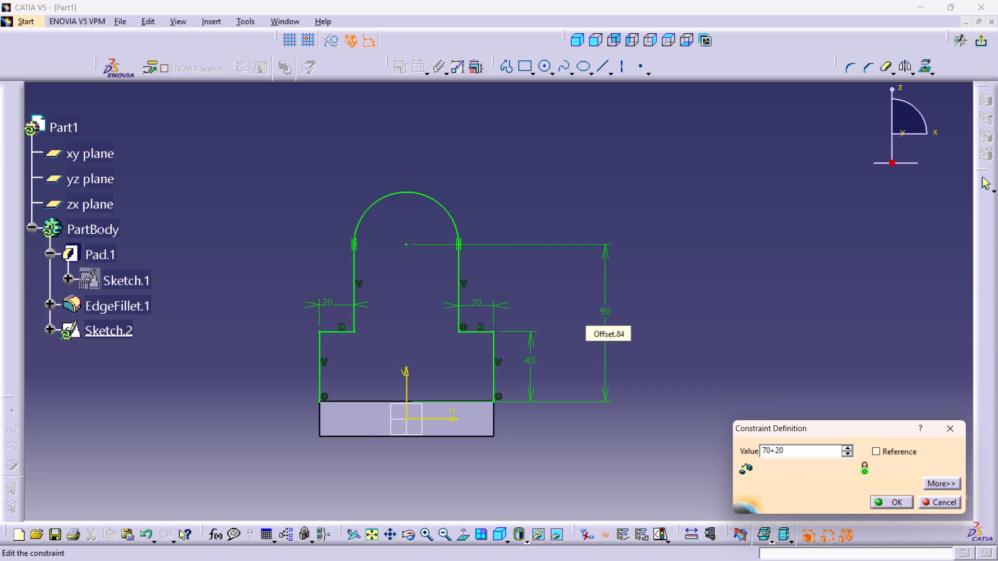
{"action": "key", "text": "plus"}
{"action": "type", "text": "40"}
{"action": "key", "text": "Return"}
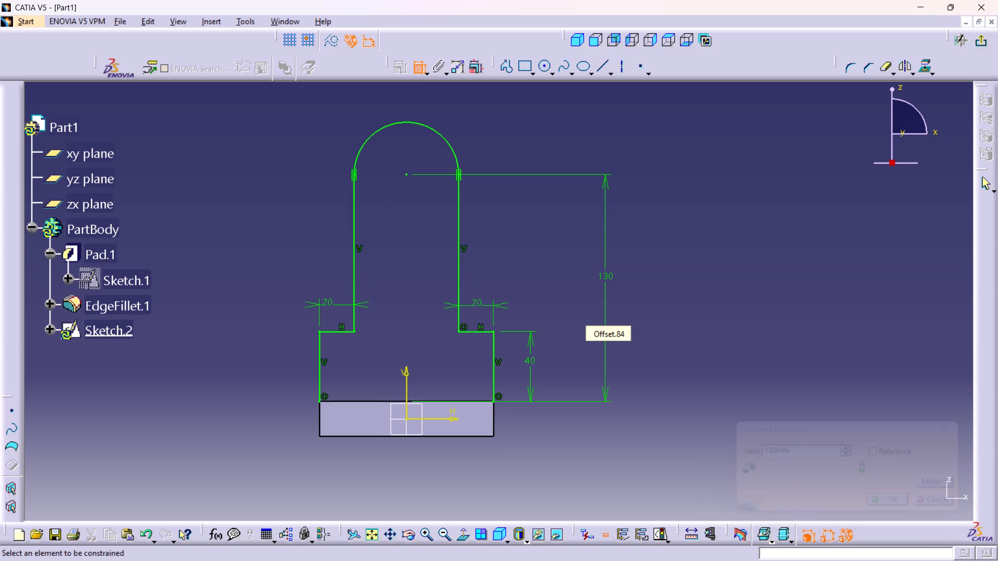
Sketch two circles side by side in the profile's wide lower section, the left one with a radius of about 12.5 mm.
{"action": "middle_click_drag", "start_coordinate": [528, 262], "coordinate": [534, 274]}
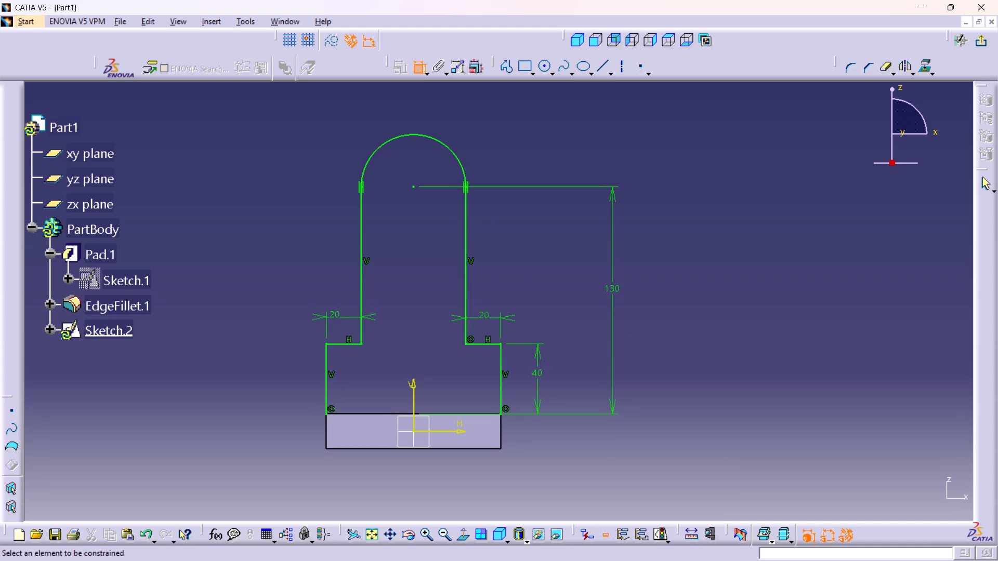
{"action": "middle_click_drag", "start_coordinate": [421, 278], "coordinate": [424, 249]}
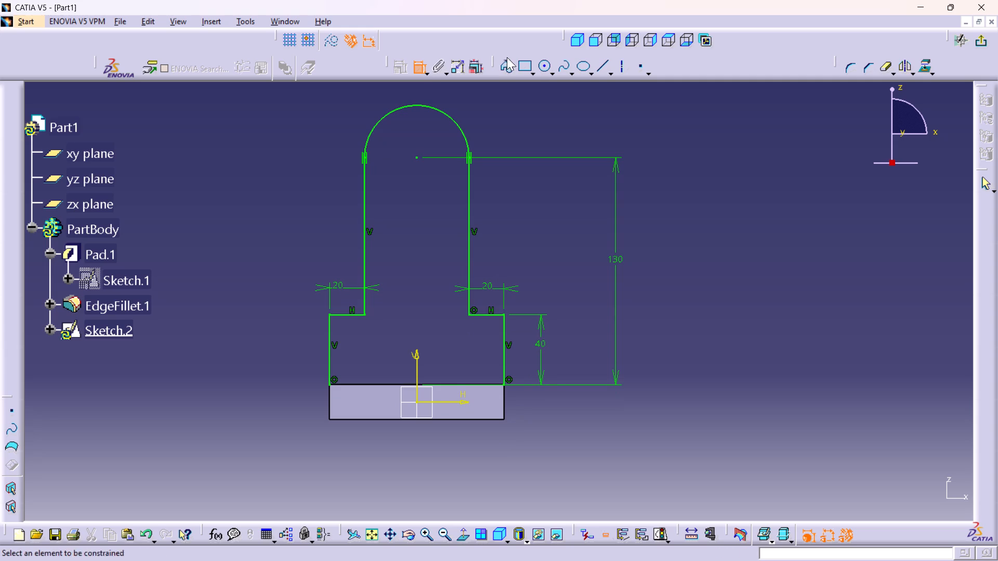
{"action": "double_click", "coordinate": [544, 62]}
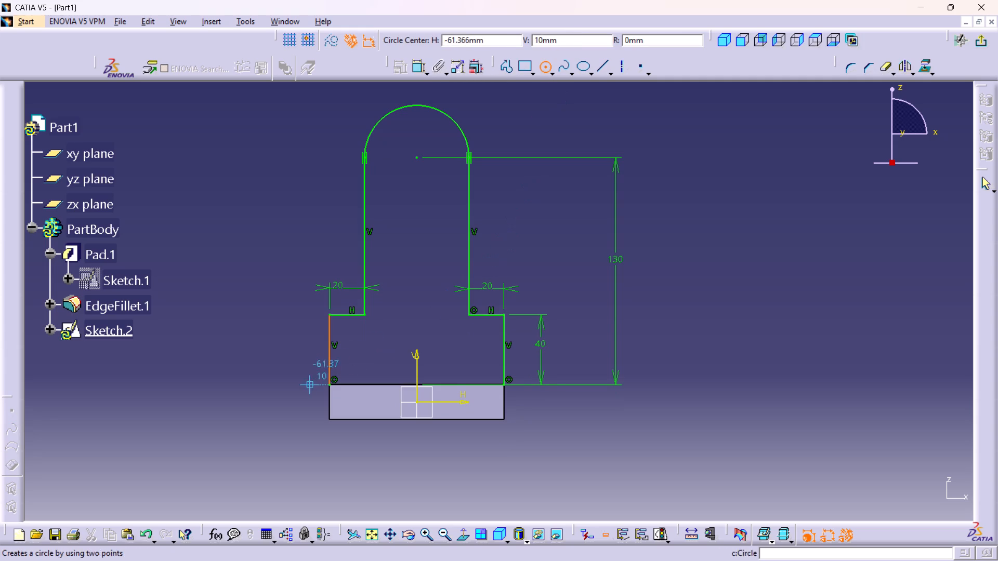
{"action": "left_click", "coordinate": [360, 349]}
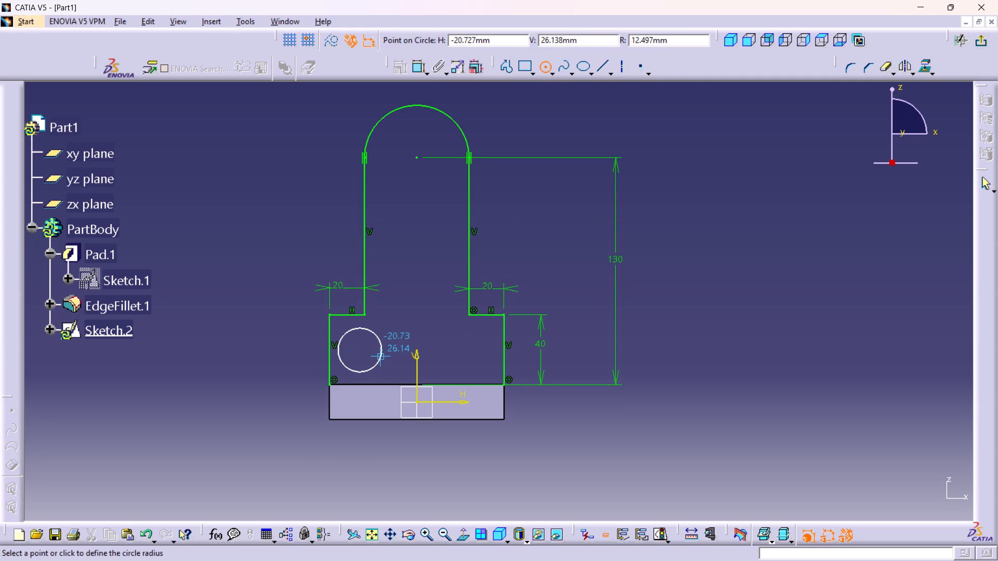
{"action": "left_click", "coordinate": [380, 357]}
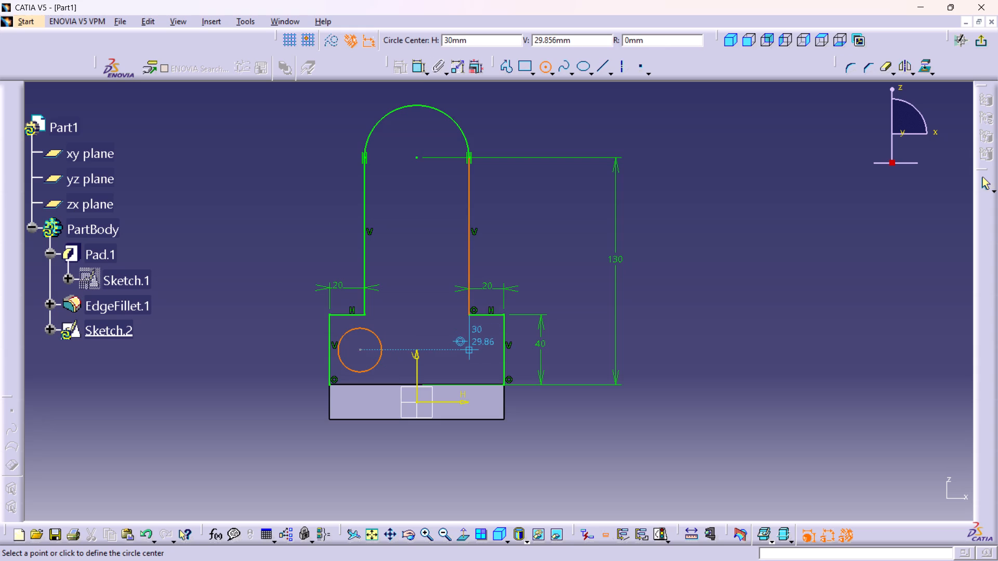
{"action": "left_click", "coordinate": [459, 349]}
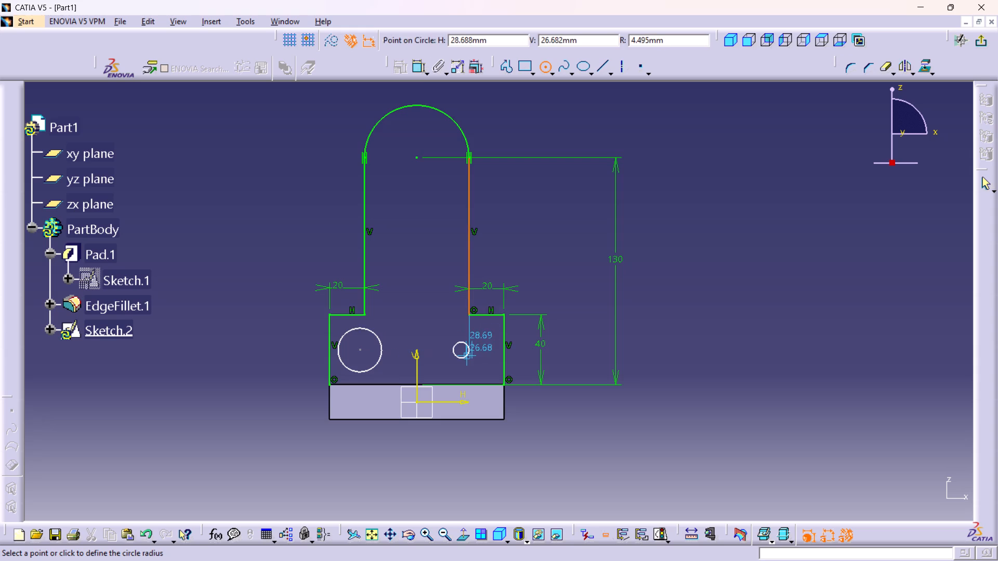
{"action": "left_click", "coordinate": [476, 364]}
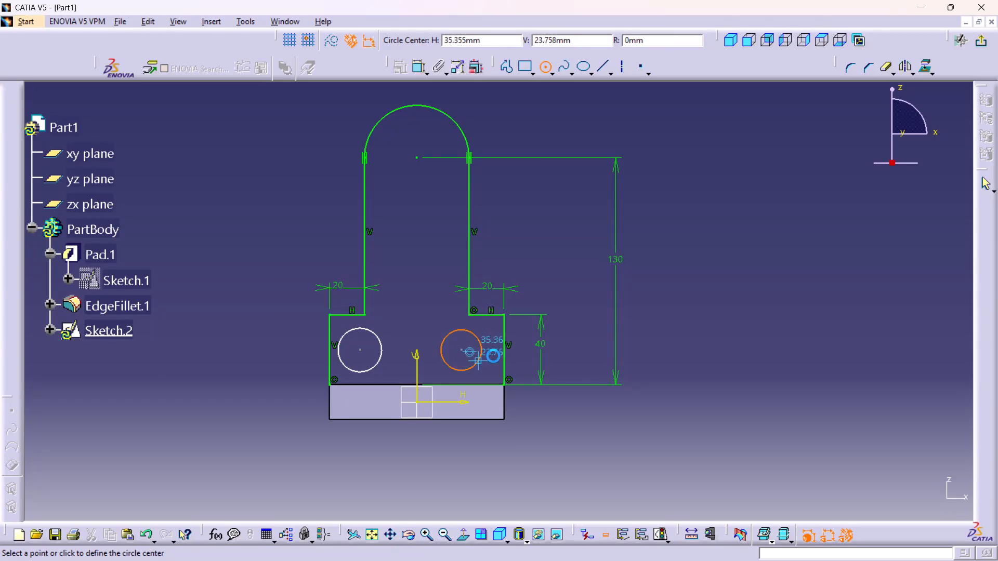
Sketch a circle of about 11 mm radius at the top arc's centre and another on the vertical axis midway down the narrow section.
{"action": "left_click", "coordinate": [419, 159]}
{"action": "left_click", "coordinate": [430, 171]}
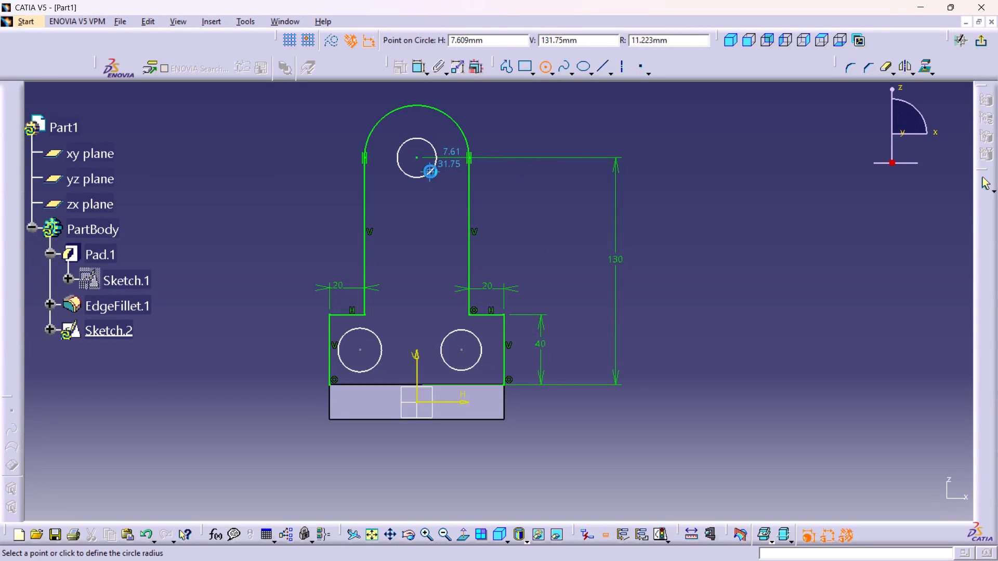
{"action": "left_click", "coordinate": [415, 250]}
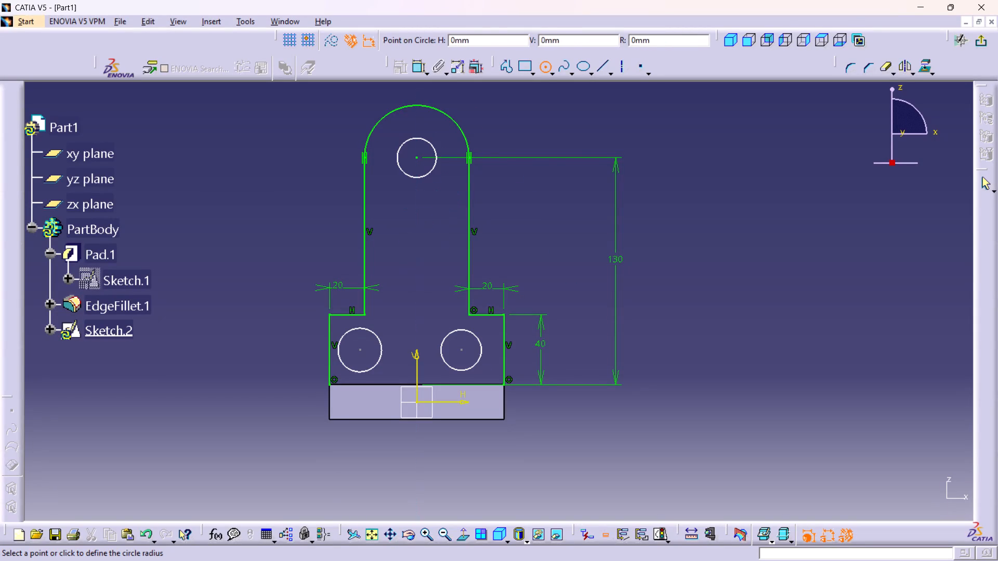
{"action": "left_click", "coordinate": [428, 272]}
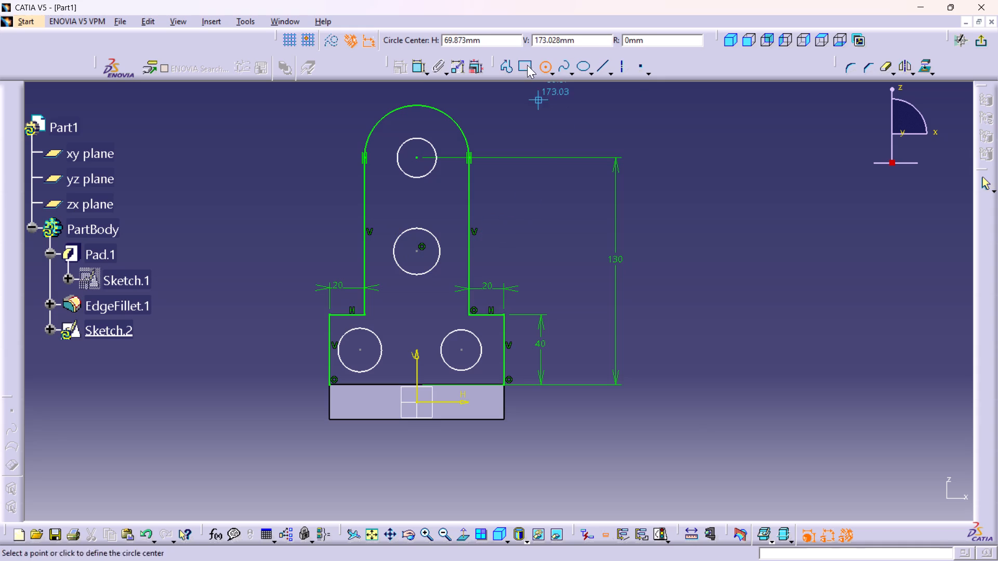
{"action": "left_click", "coordinate": [984, 183]}
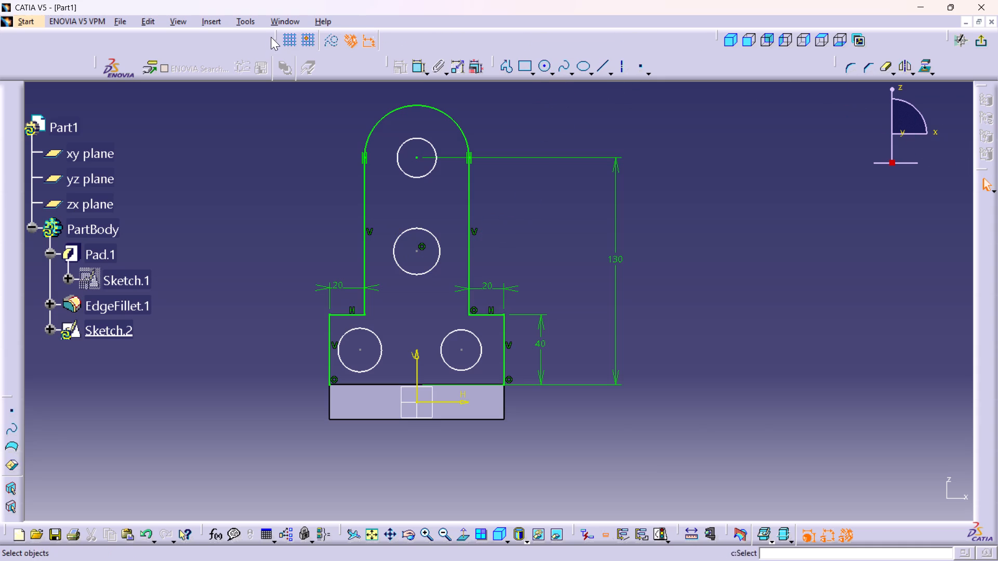
Move the sketch grid and snap tools and the standard view tools along their row, and test the Circle command's value fields there.
{"action": "left_click_drag", "start_coordinate": [277, 31], "coordinate": [102, 37]}
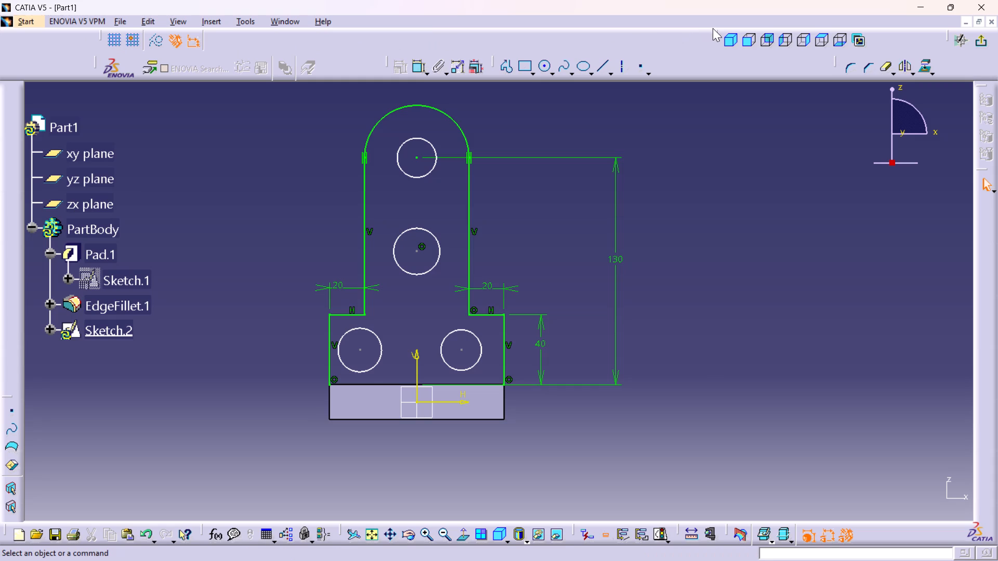
{"action": "left_click_drag", "start_coordinate": [717, 30], "coordinate": [474, 37]}
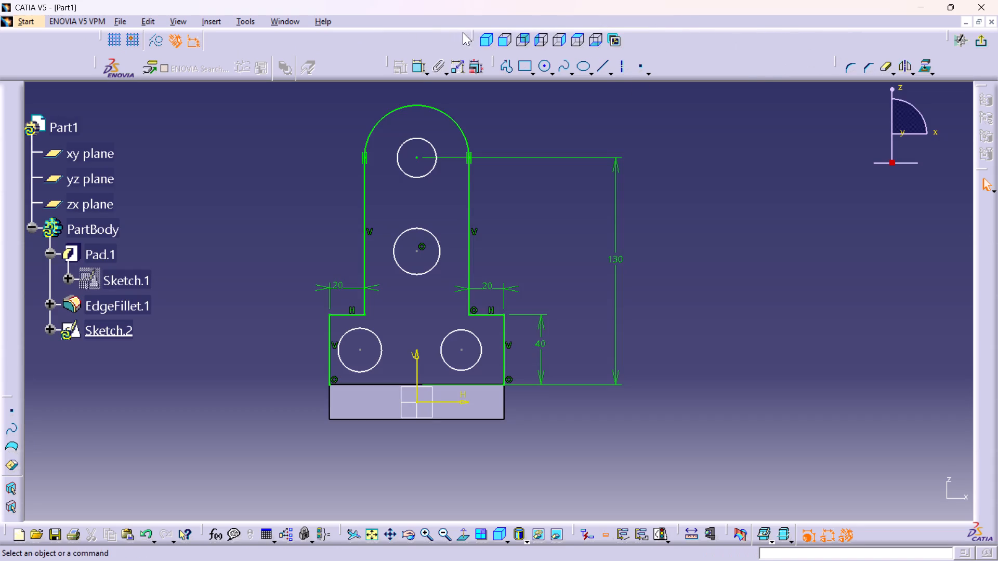
{"action": "left_click_drag", "start_coordinate": [470, 31], "coordinate": [427, 41]}
{"action": "left_click_drag", "start_coordinate": [427, 41], "coordinate": [429, 39]}
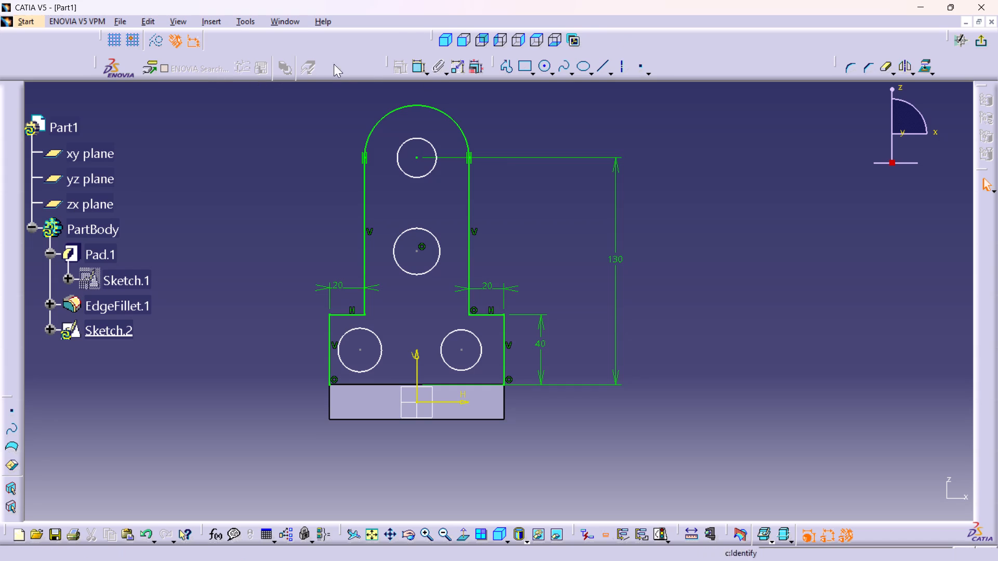
{"action": "double_click", "coordinate": [541, 64]}
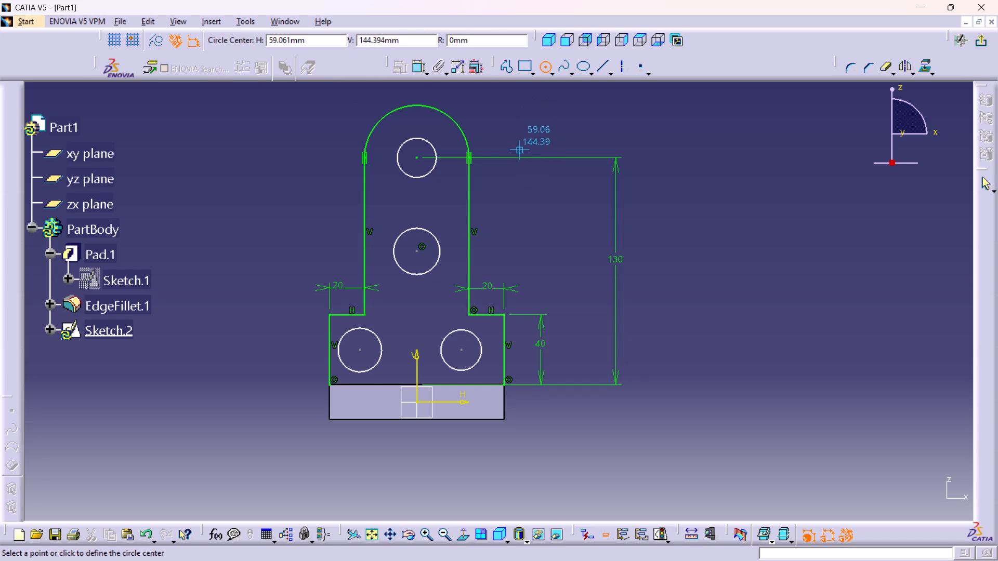
{"action": "left_click", "coordinate": [545, 69]}
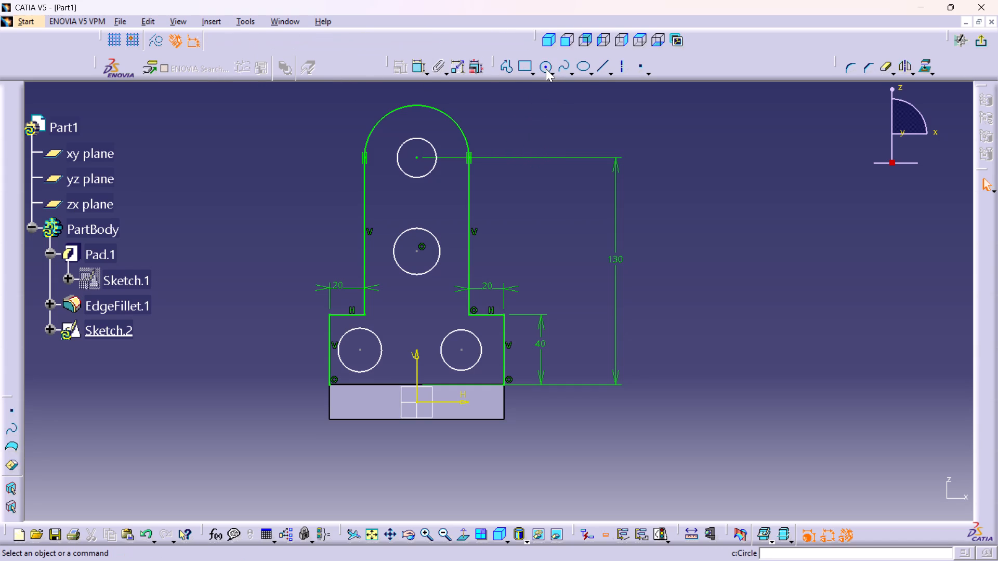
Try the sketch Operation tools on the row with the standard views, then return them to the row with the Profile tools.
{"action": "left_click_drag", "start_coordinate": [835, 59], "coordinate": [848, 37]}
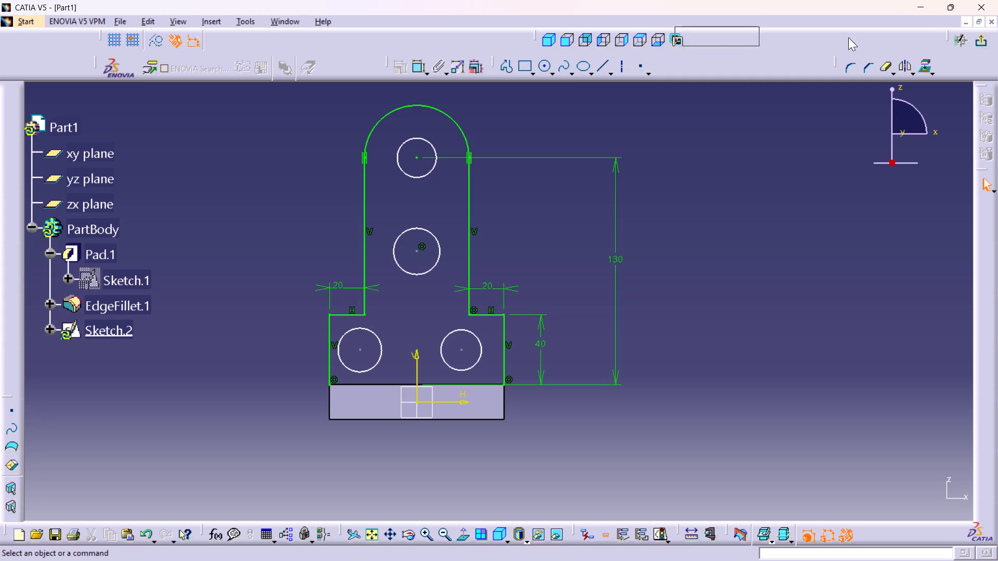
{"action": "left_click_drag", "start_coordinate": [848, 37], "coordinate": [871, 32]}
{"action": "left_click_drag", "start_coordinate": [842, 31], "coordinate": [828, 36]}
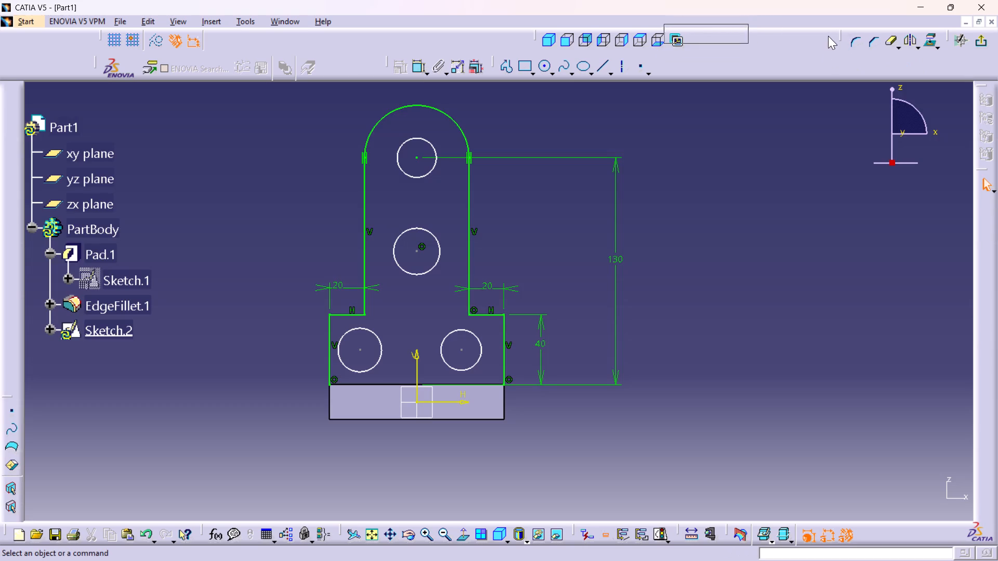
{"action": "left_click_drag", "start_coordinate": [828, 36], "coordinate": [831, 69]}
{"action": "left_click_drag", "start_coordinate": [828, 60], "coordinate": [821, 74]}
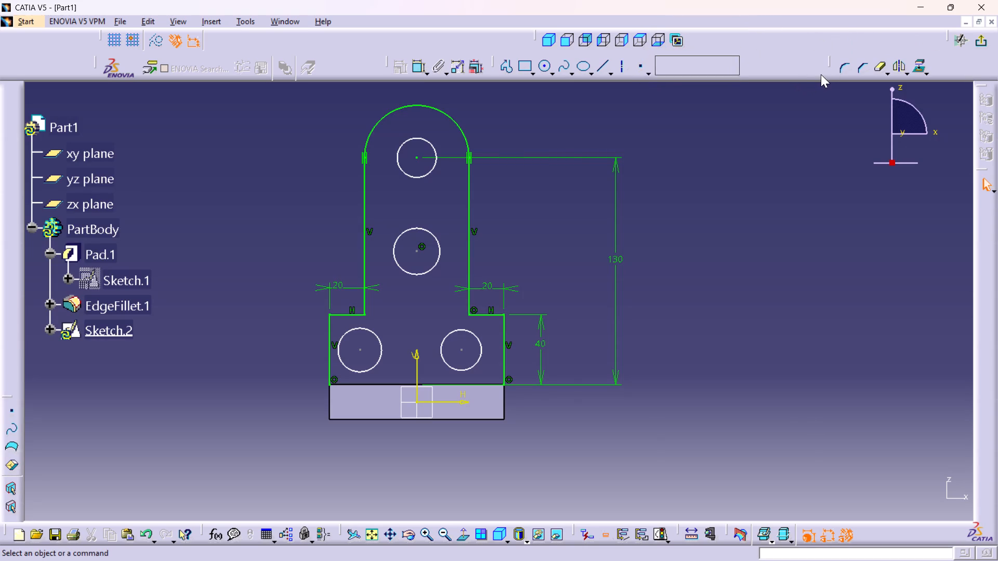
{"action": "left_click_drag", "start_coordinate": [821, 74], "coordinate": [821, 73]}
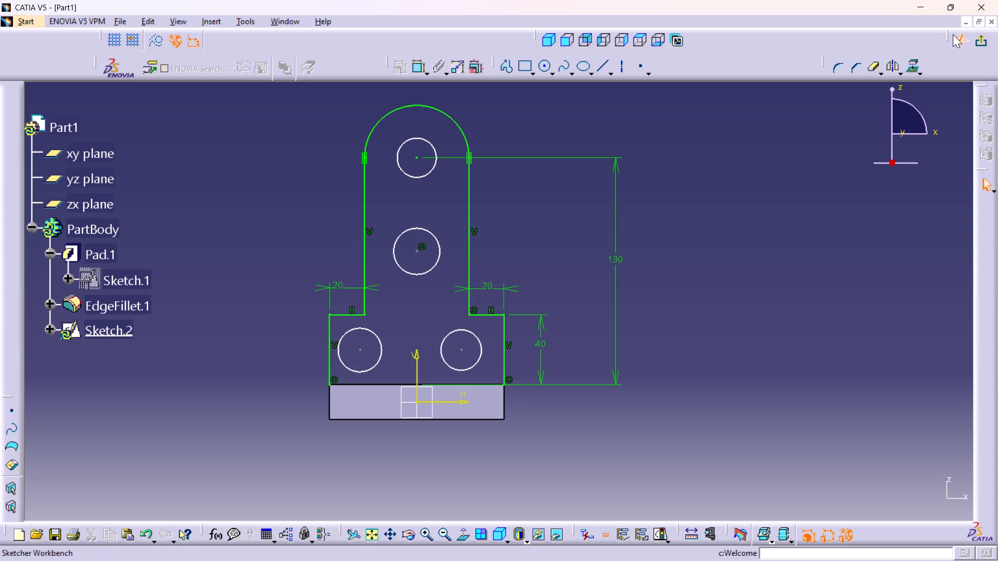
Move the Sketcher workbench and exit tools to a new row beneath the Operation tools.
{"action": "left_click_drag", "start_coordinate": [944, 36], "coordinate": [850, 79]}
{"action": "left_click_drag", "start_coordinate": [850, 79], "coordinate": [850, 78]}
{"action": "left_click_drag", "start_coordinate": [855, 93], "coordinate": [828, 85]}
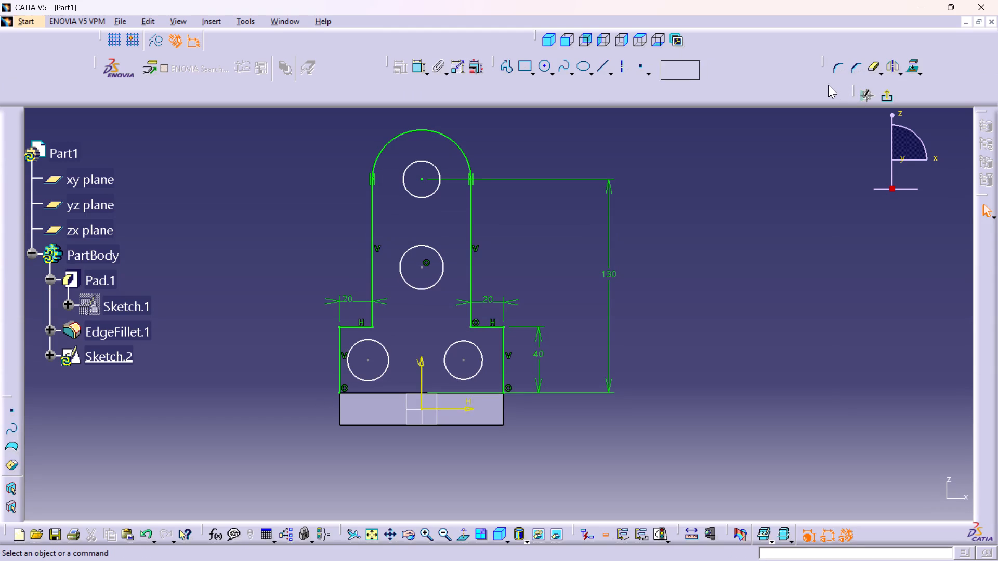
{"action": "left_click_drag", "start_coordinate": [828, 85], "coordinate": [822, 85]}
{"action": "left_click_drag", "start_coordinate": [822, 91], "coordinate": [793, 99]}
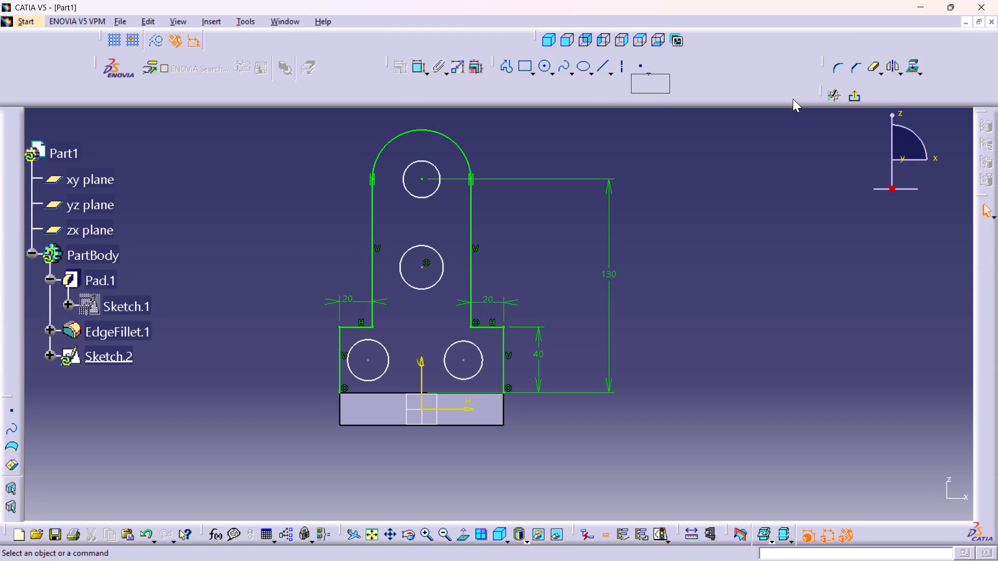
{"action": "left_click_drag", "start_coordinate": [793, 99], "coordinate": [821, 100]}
Undock the Constraint tools and float them over the drawing area beside the compass.
{"action": "left_click_drag", "start_coordinate": [385, 57], "coordinate": [735, 146]}
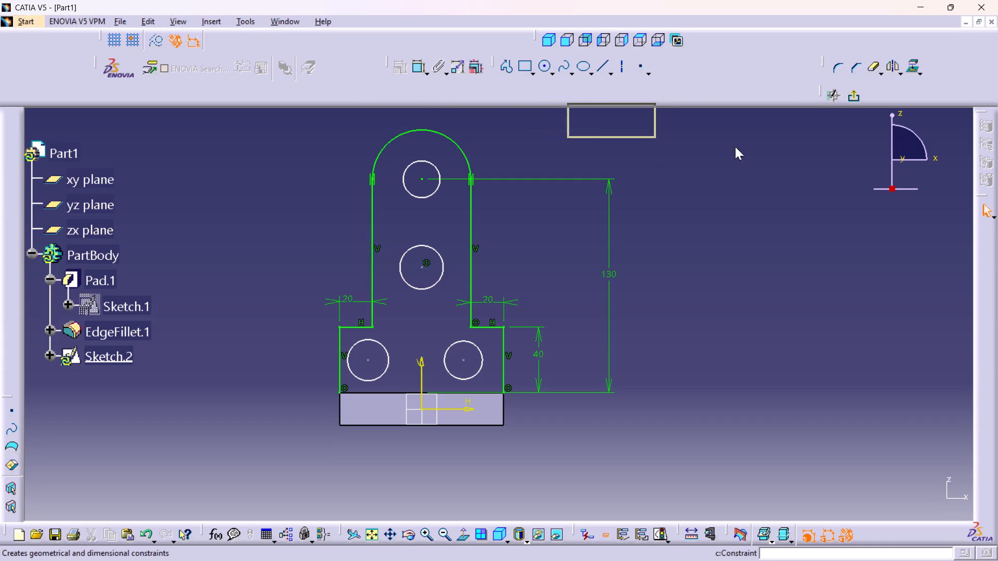
{"action": "left_click_drag", "start_coordinate": [735, 146], "coordinate": [856, 176]}
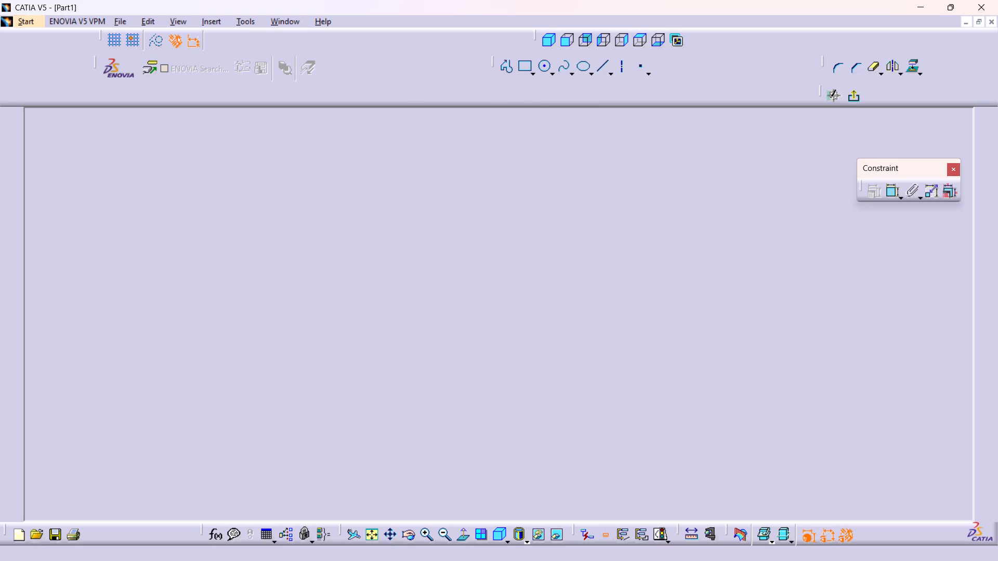
{"action": "left_click_drag", "start_coordinate": [861, 186], "coordinate": [858, 163]}
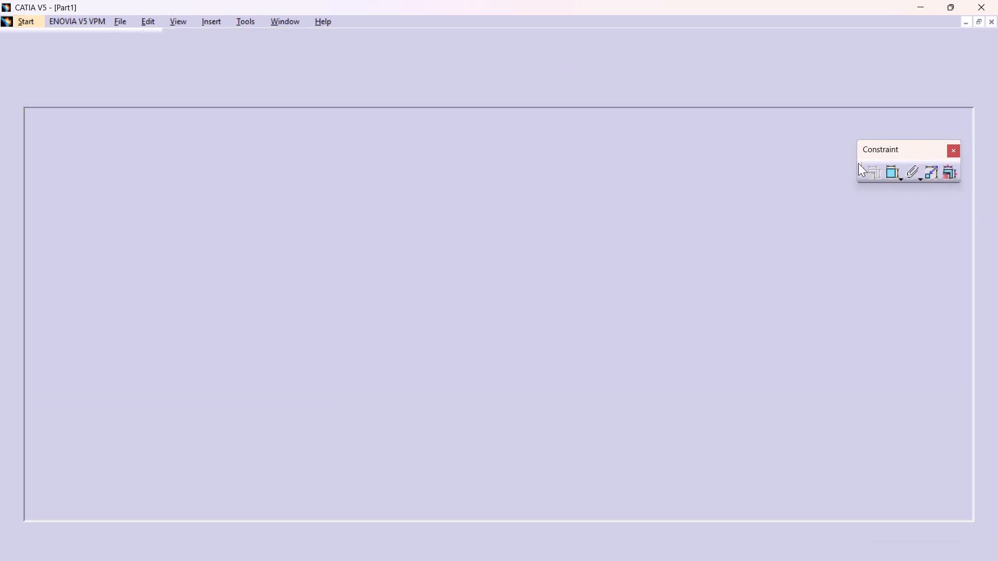
{"action": "left_click_drag", "start_coordinate": [857, 168], "coordinate": [816, 152]}
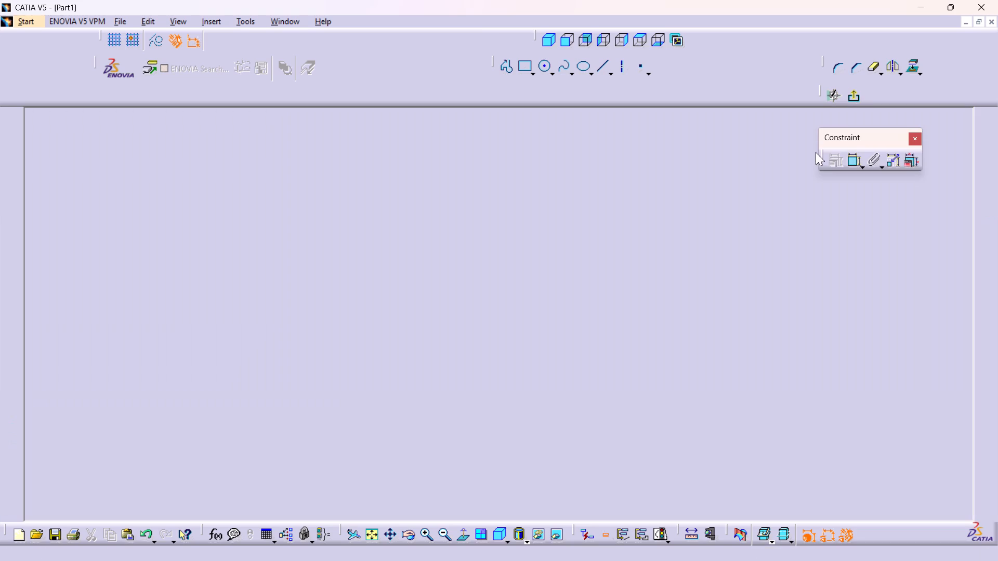
{"action": "left_click_drag", "start_coordinate": [816, 151], "coordinate": [782, 136]}
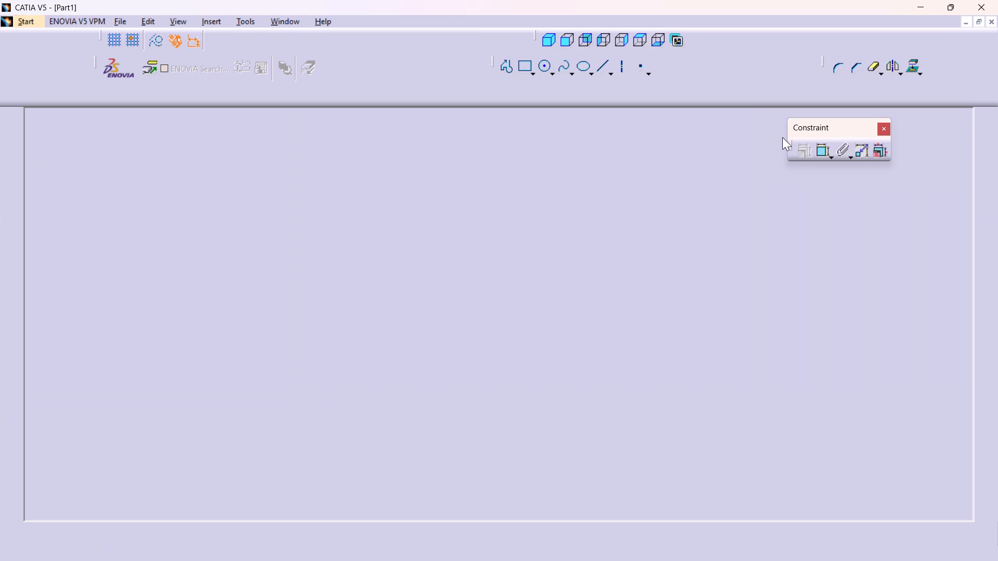
{"action": "left_click_drag", "start_coordinate": [789, 139], "coordinate": [776, 136]}
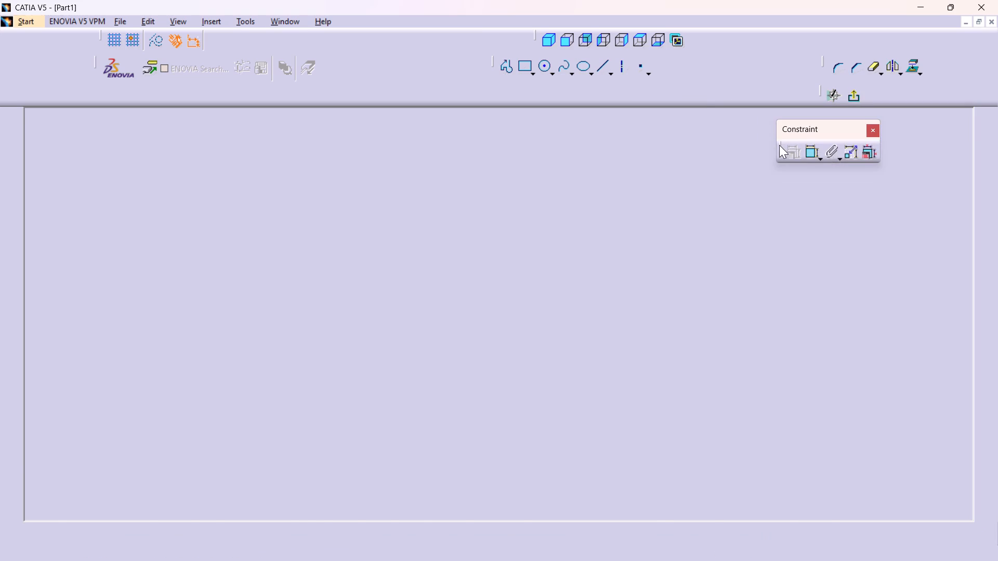
{"action": "left_click_drag", "start_coordinate": [779, 145], "coordinate": [734, 144]}
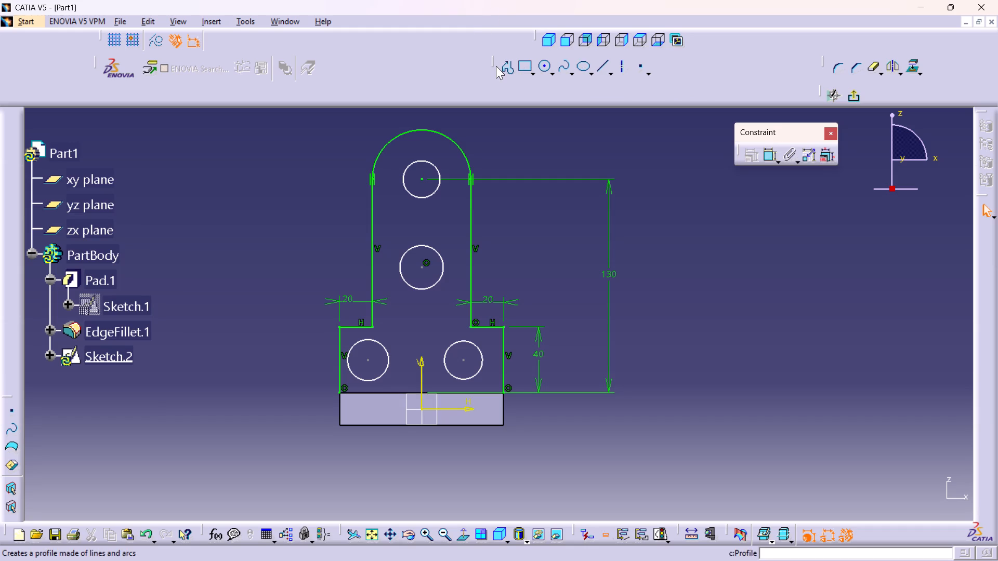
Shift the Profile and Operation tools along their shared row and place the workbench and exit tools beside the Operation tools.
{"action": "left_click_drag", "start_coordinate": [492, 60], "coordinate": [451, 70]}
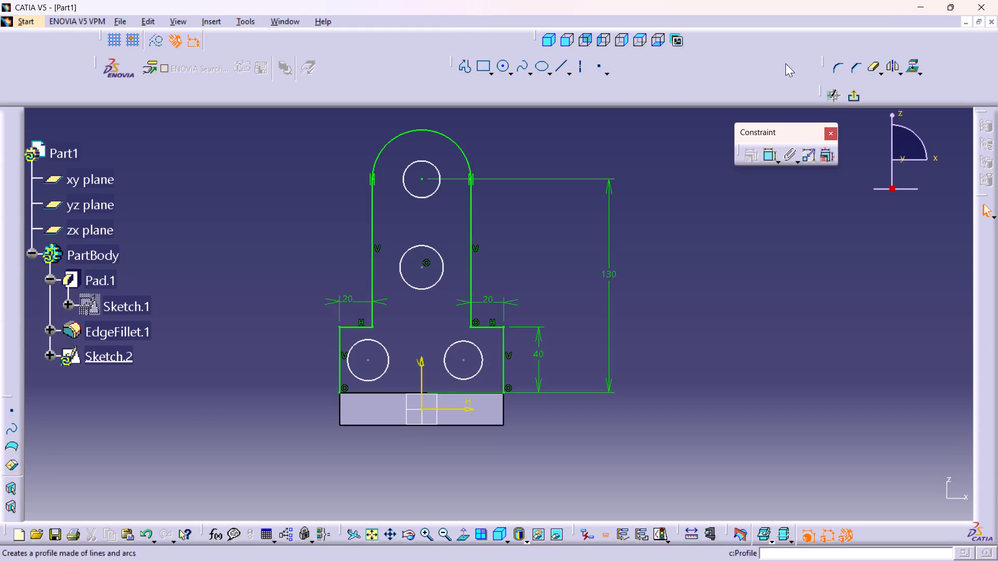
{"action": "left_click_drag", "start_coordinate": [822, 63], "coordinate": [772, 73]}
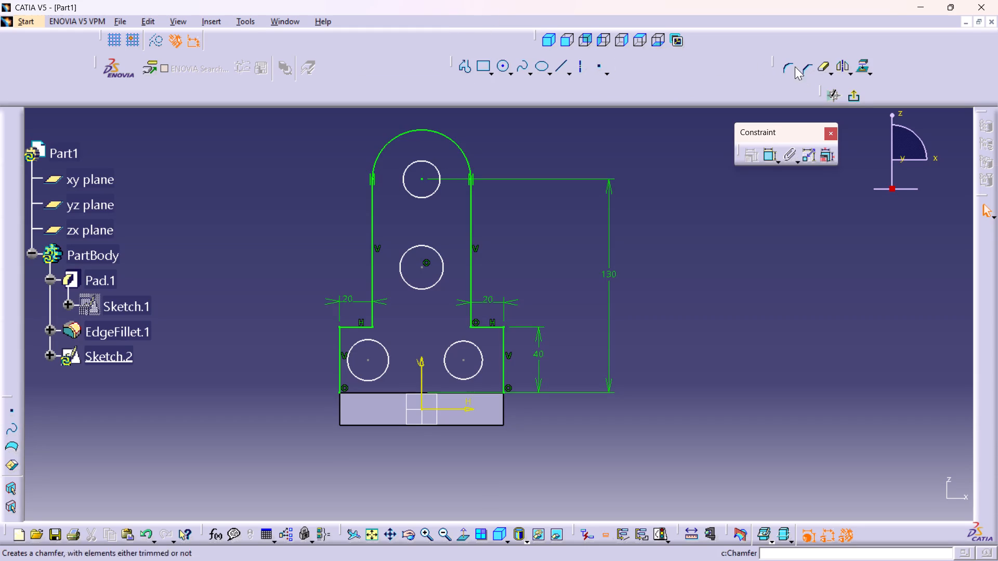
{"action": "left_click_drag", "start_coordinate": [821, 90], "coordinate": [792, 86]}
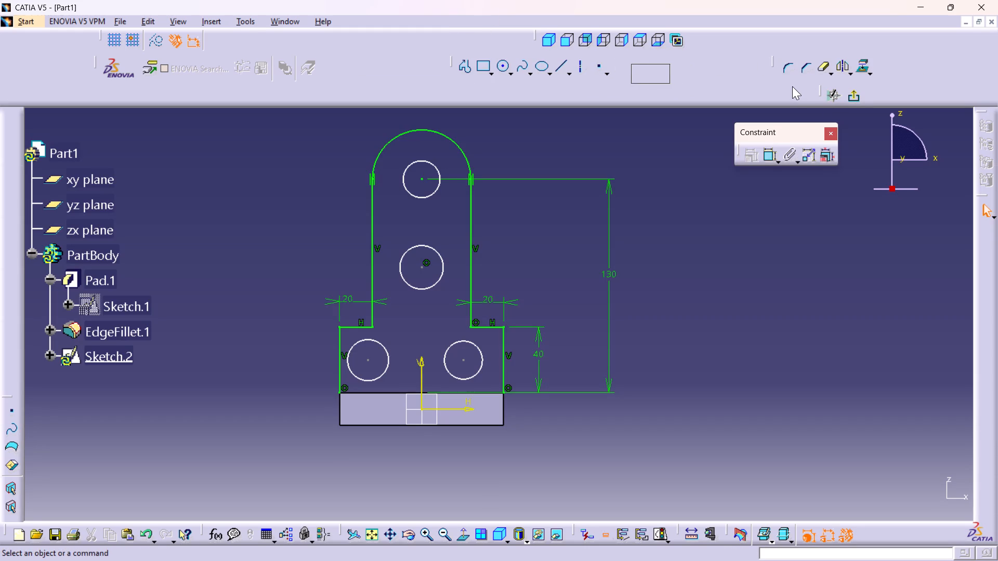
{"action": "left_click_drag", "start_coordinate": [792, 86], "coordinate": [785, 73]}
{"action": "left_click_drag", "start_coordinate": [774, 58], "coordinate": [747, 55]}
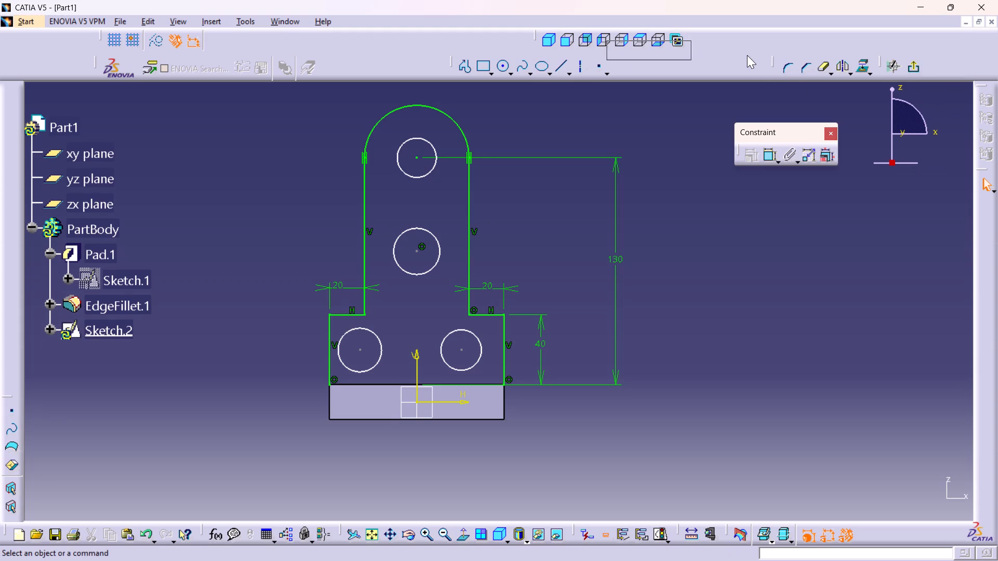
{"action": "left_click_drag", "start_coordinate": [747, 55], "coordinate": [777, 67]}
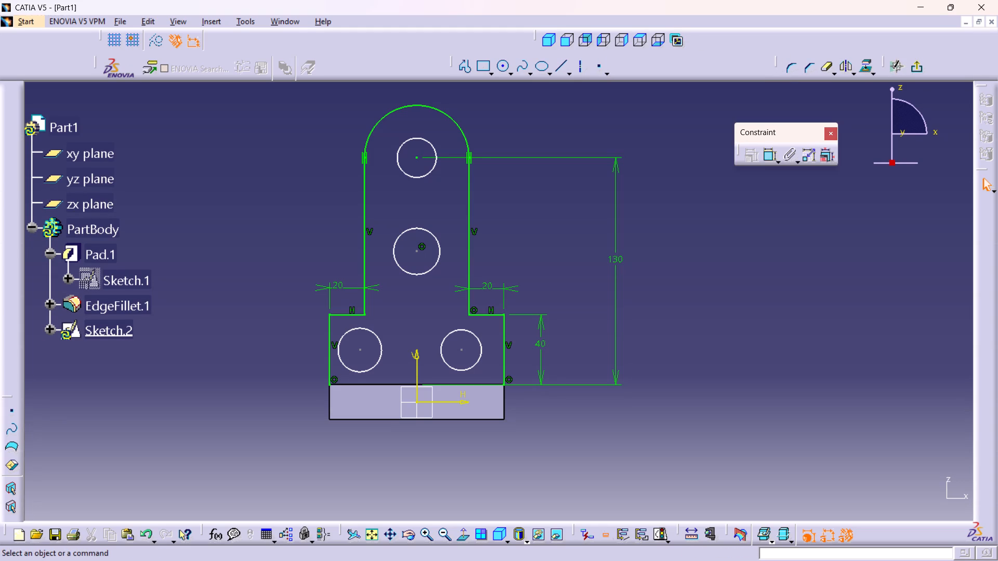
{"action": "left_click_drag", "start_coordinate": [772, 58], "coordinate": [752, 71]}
Move the Profile tools and the Operation tools down to a third row above the drawing area.
{"action": "left_click_drag", "start_coordinate": [449, 61], "coordinate": [422, 75]}
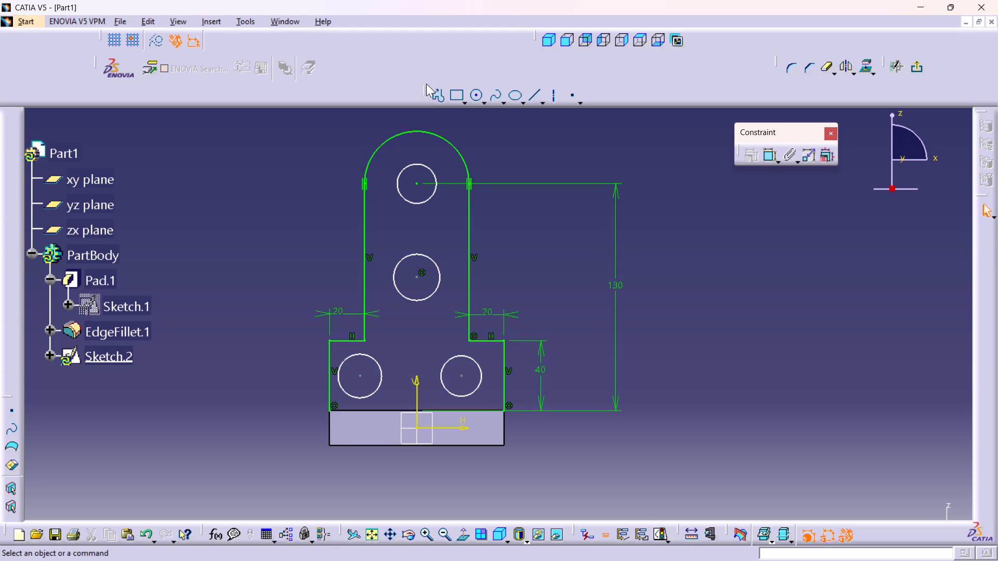
{"action": "left_click_drag", "start_coordinate": [424, 88], "coordinate": [424, 74]}
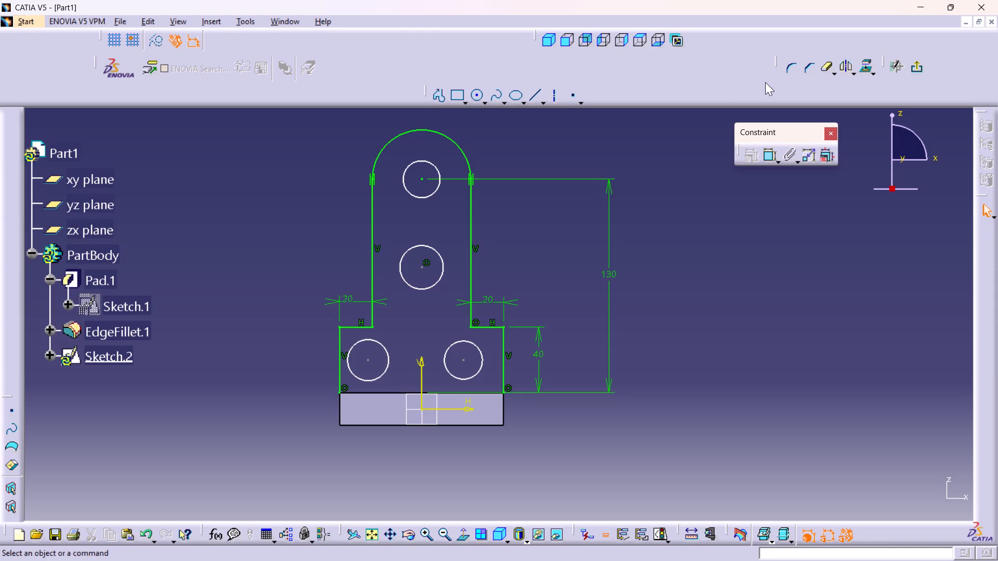
{"action": "left_click_drag", "start_coordinate": [776, 62], "coordinate": [745, 86]}
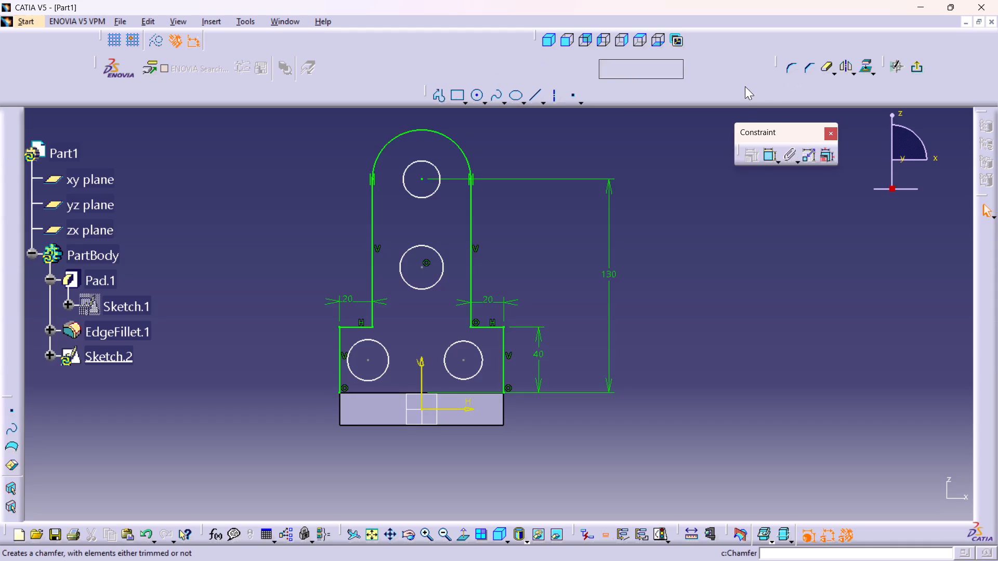
{"action": "left_click_drag", "start_coordinate": [745, 86], "coordinate": [744, 110]}
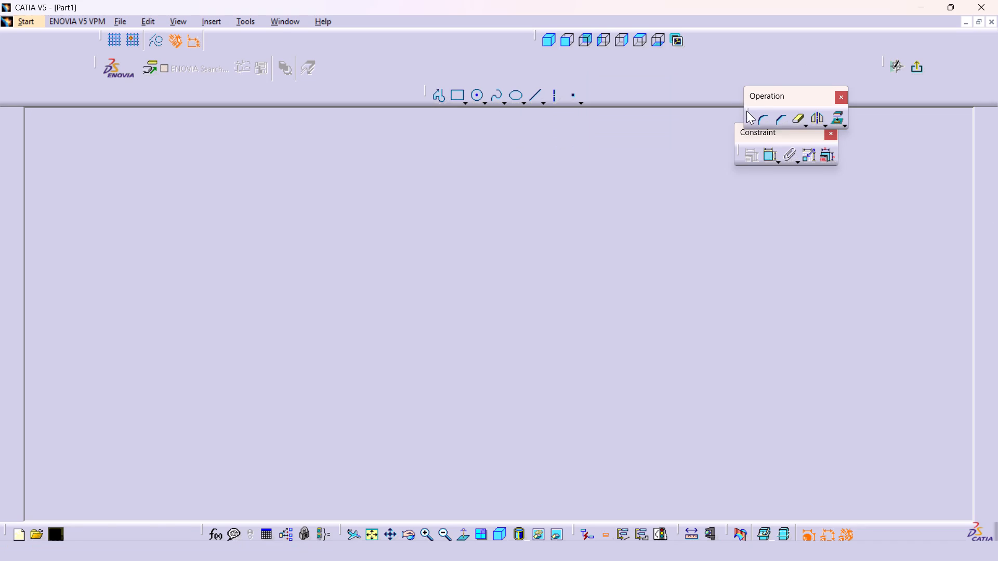
{"action": "left_click_drag", "start_coordinate": [746, 111], "coordinate": [754, 77]}
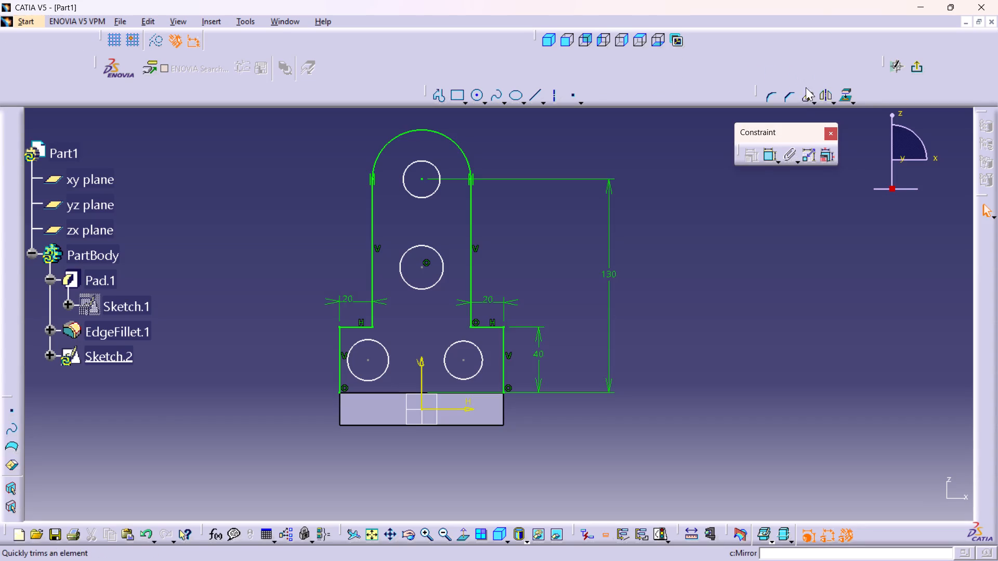
Move the Sketcher workbench and exit tools onto the third row, directly beside the Operation tools.
{"action": "left_click_drag", "start_coordinate": [881, 57], "coordinate": [790, 102]}
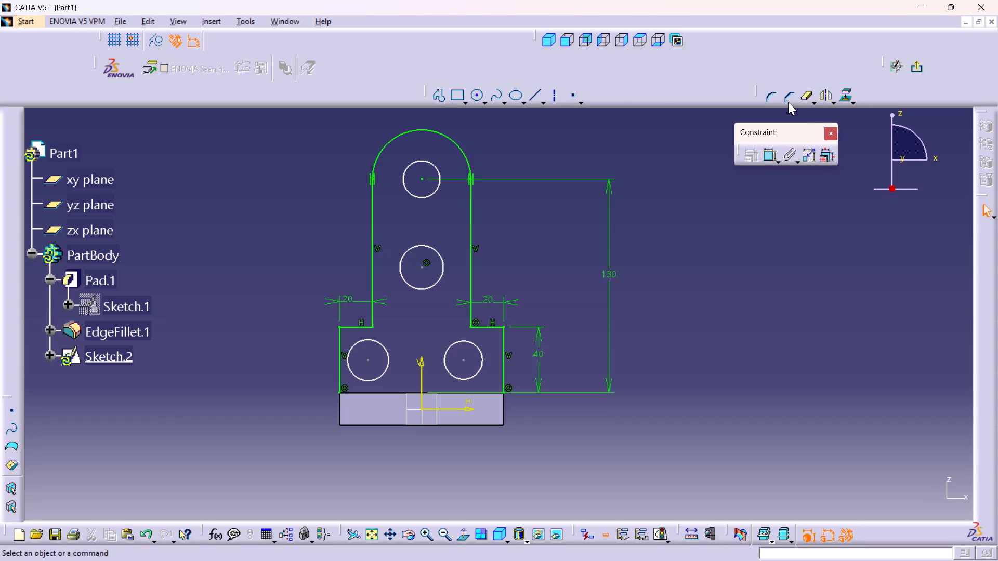
{"action": "left_click_drag", "start_coordinate": [793, 112], "coordinate": [764, 85]}
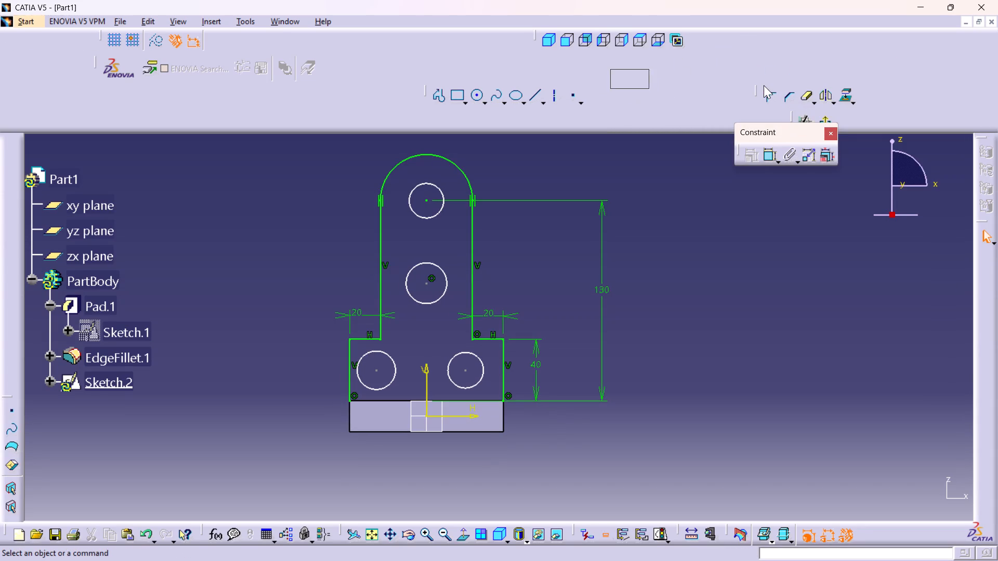
{"action": "left_click_drag", "start_coordinate": [764, 85], "coordinate": [760, 77]}
{"action": "left_click_drag", "start_coordinate": [863, 88], "coordinate": [883, 36]}
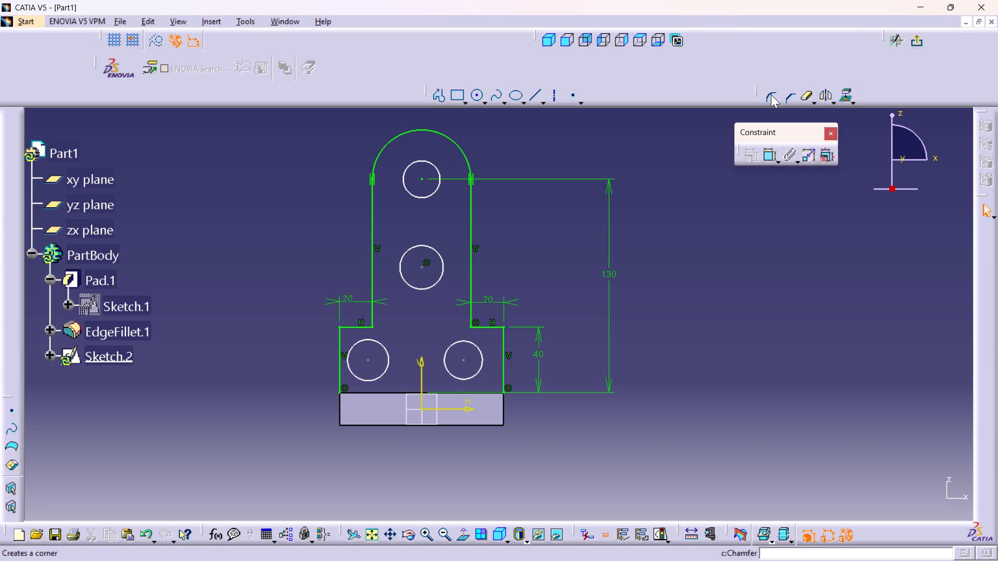
{"action": "left_click_drag", "start_coordinate": [882, 31], "coordinate": [859, 43]}
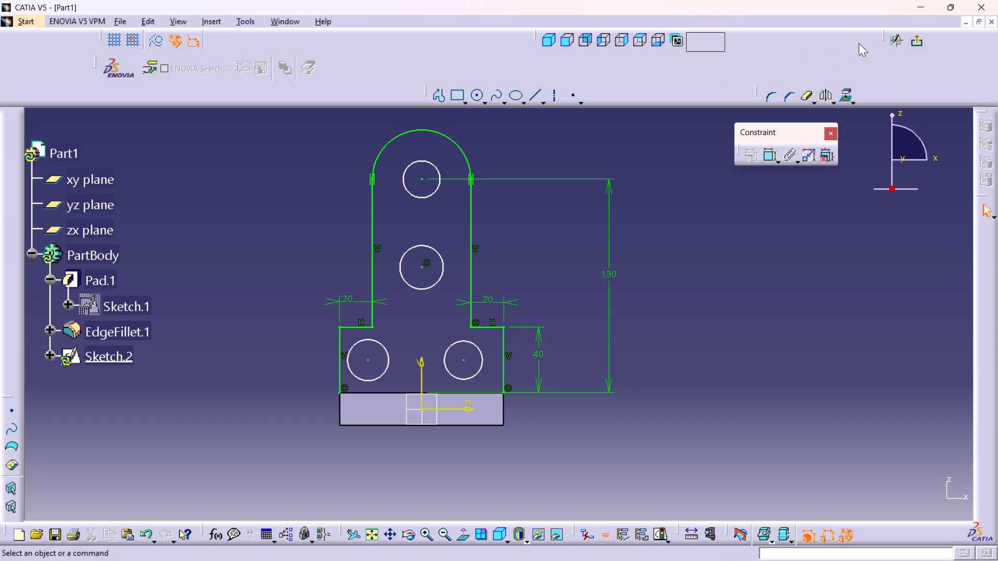
{"action": "left_click_drag", "start_coordinate": [859, 43], "coordinate": [871, 35]}
{"action": "left_click_drag", "start_coordinate": [874, 33], "coordinate": [876, 42]}
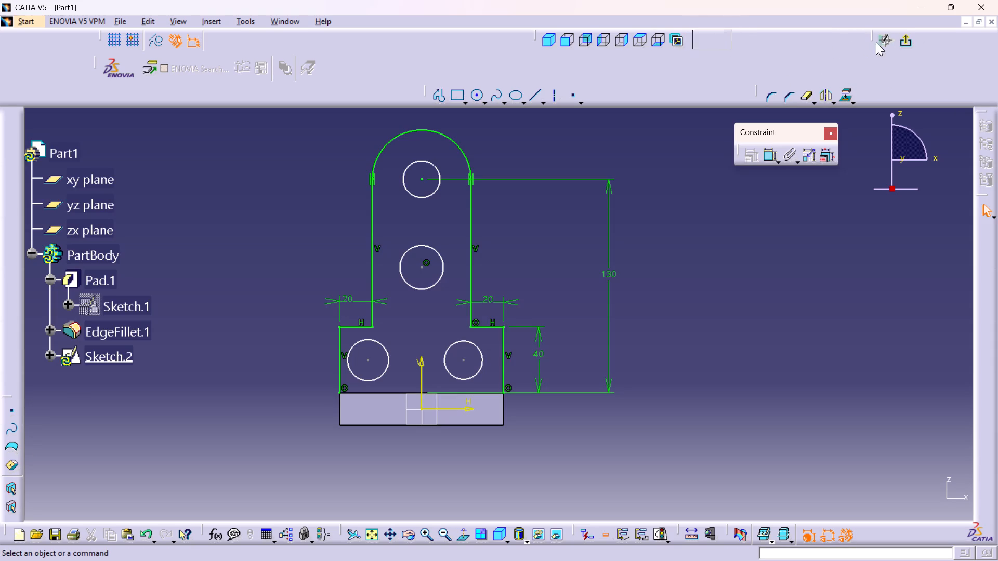
{"action": "left_click_drag", "start_coordinate": [876, 42], "coordinate": [881, 42]}
{"action": "left_click_drag", "start_coordinate": [879, 38], "coordinate": [526, 47]}
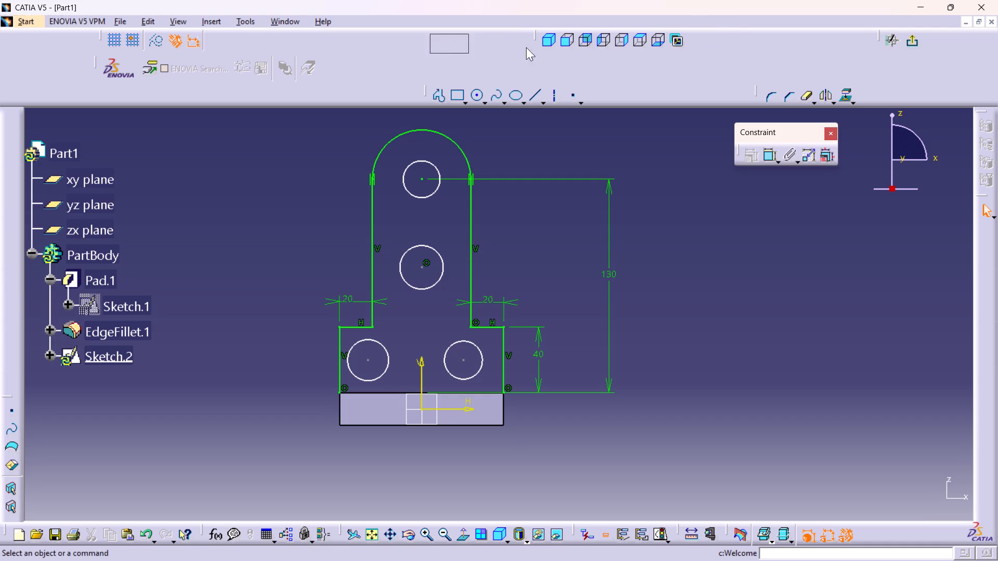
{"action": "left_click_drag", "start_coordinate": [526, 47], "coordinate": [730, 99]}
{"action": "left_click_drag", "start_coordinate": [730, 99], "coordinate": [759, 81]}
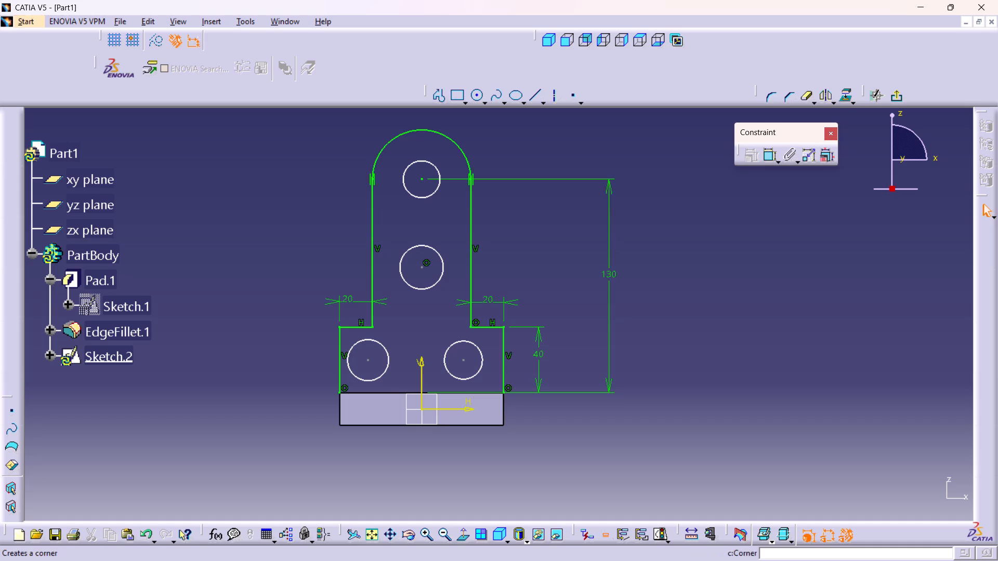
Add diameter dimensions to the circle in the rounded top and the circle at the middle of the upright profile.
{"action": "middle_click_drag", "start_coordinate": [635, 301], "coordinate": [639, 295]}
{"action": "double_click", "coordinate": [440, 93]}
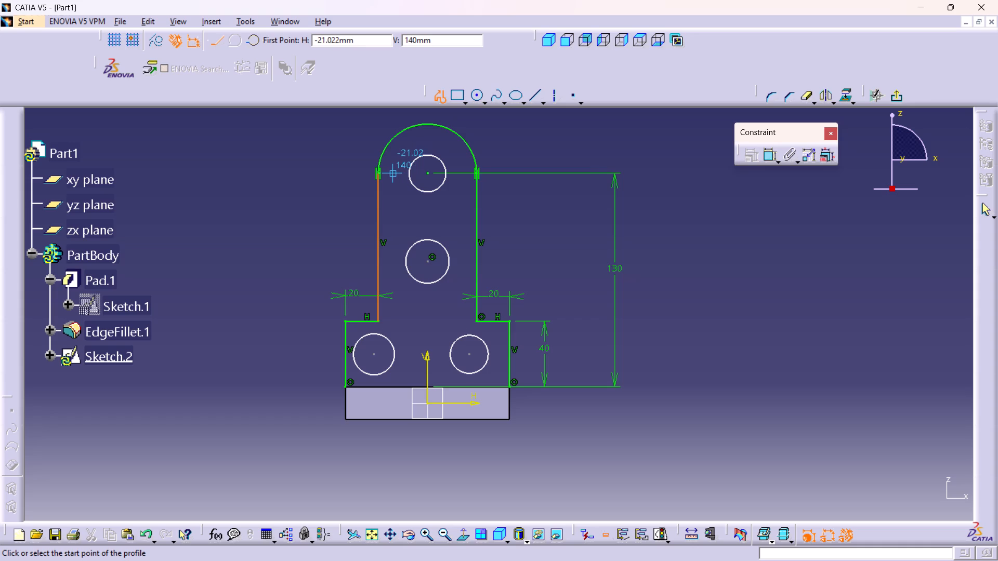
{"action": "double_click", "coordinate": [767, 152]}
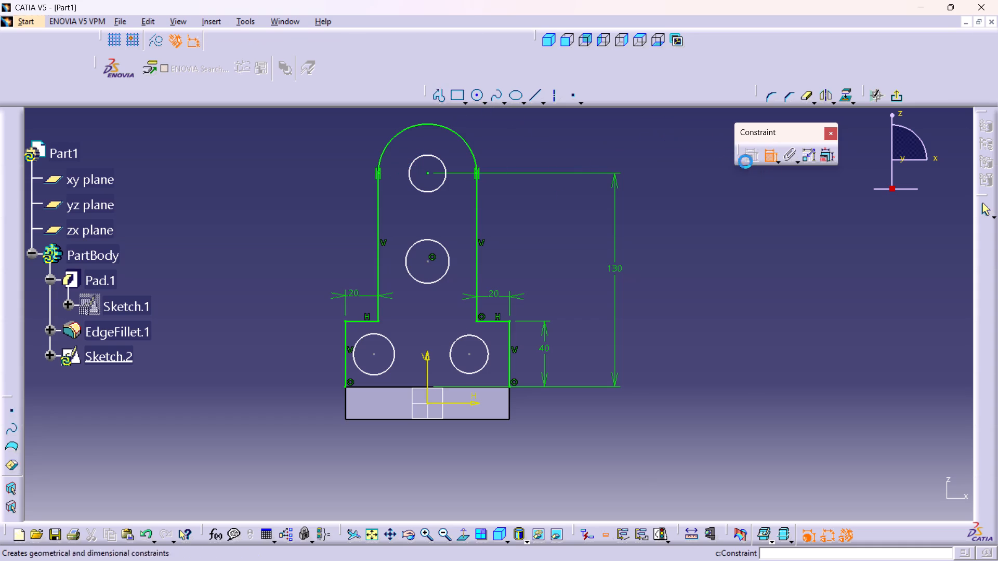
{"action": "left_click", "coordinate": [443, 183]}
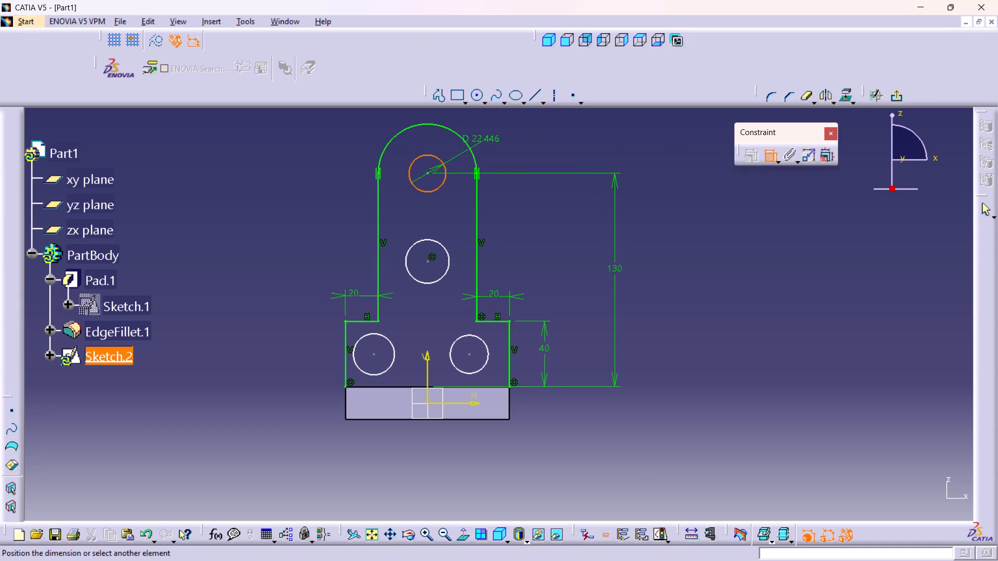
{"action": "left_click", "coordinate": [488, 134]}
{"action": "left_click", "coordinate": [445, 249]}
{"action": "left_click", "coordinate": [504, 209]}
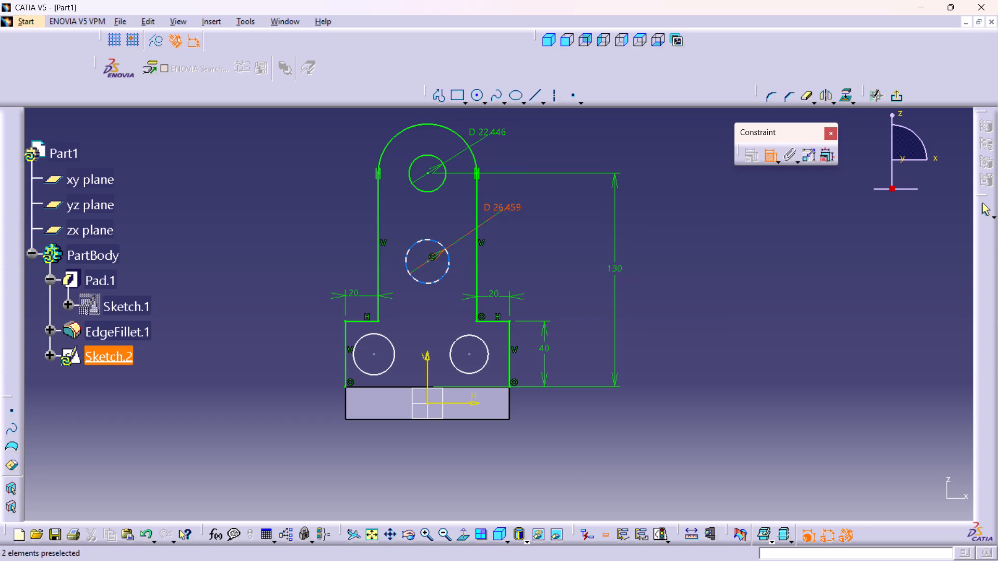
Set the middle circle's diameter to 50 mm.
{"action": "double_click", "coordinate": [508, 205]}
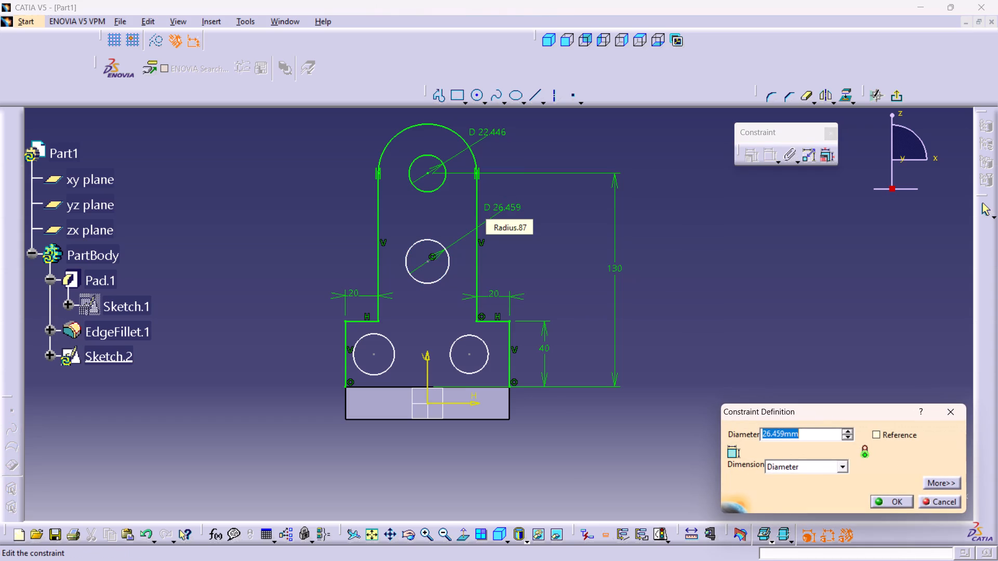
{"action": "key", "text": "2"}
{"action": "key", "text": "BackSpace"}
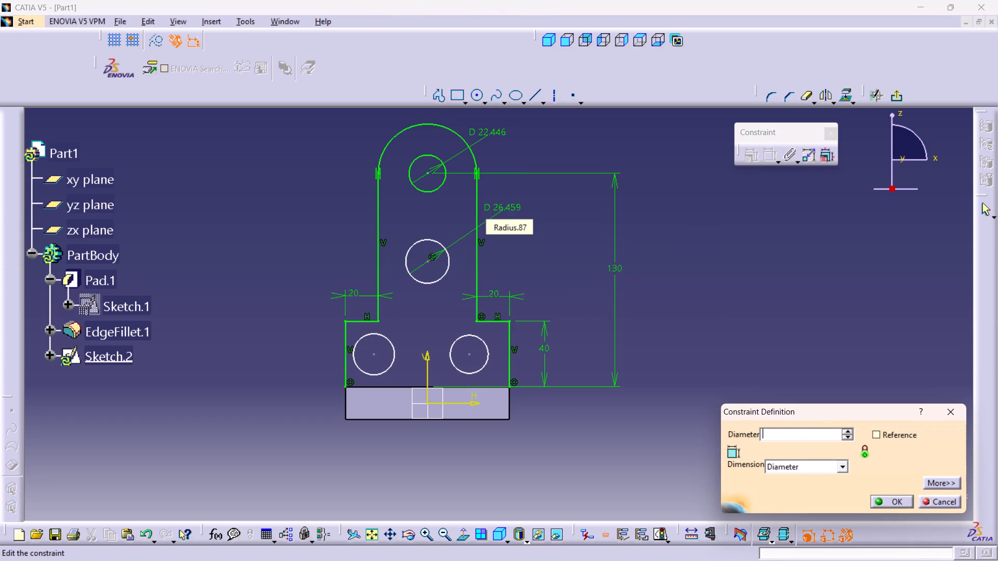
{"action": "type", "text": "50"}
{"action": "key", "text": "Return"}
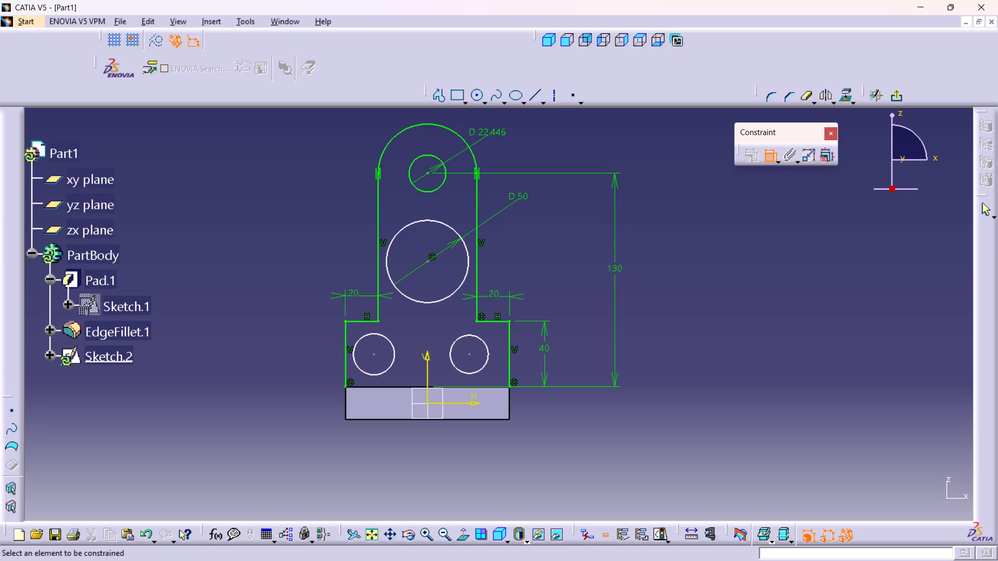
Set the diameters of the middle circle and the top circle to 24 mm each.
{"action": "double_click", "coordinate": [518, 195]}
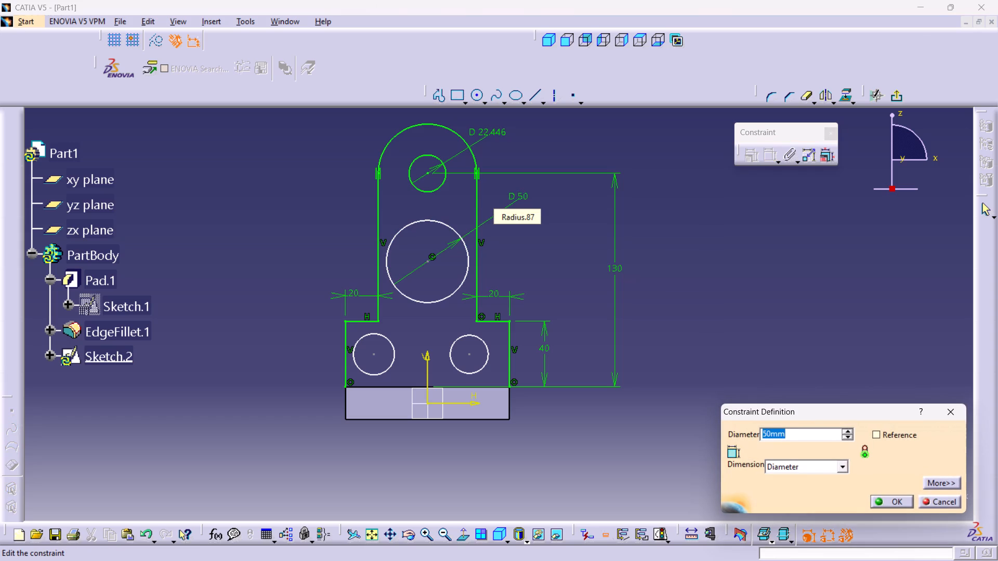
{"action": "type", "text": "24"}
{"action": "key", "text": "Return"}
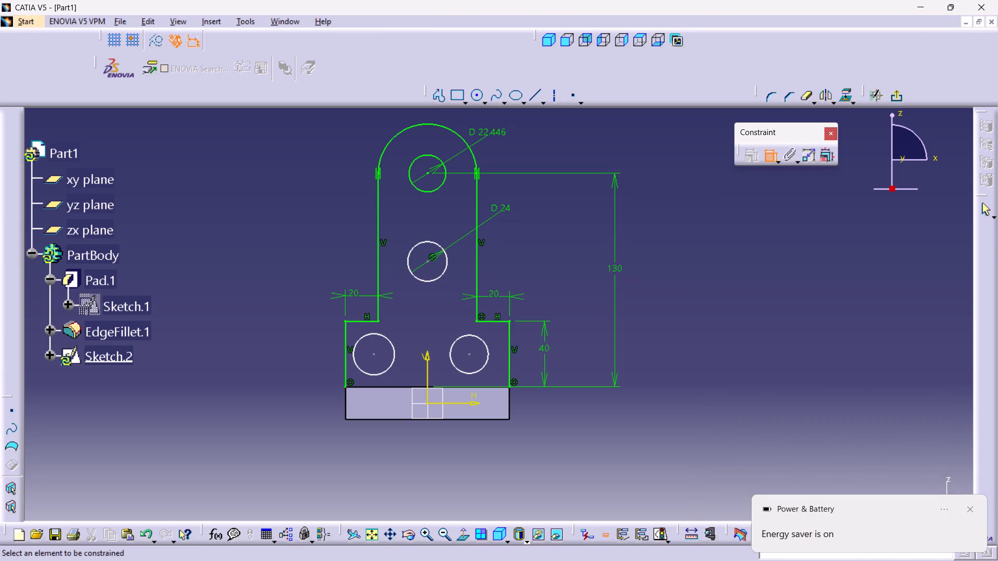
{"action": "double_click", "coordinate": [500, 133]}
{"action": "type", "text": "24"}
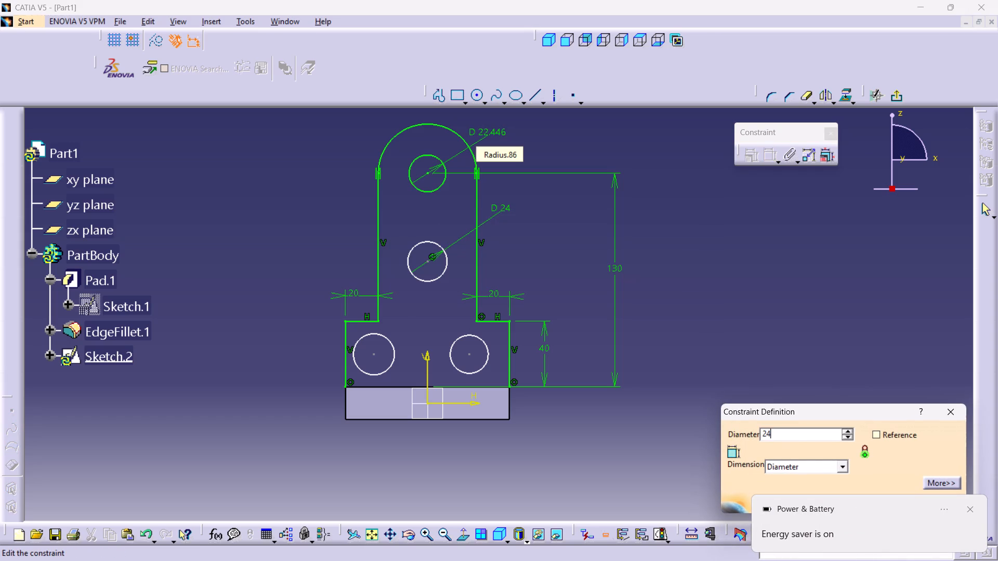
{"action": "key", "text": "Return"}
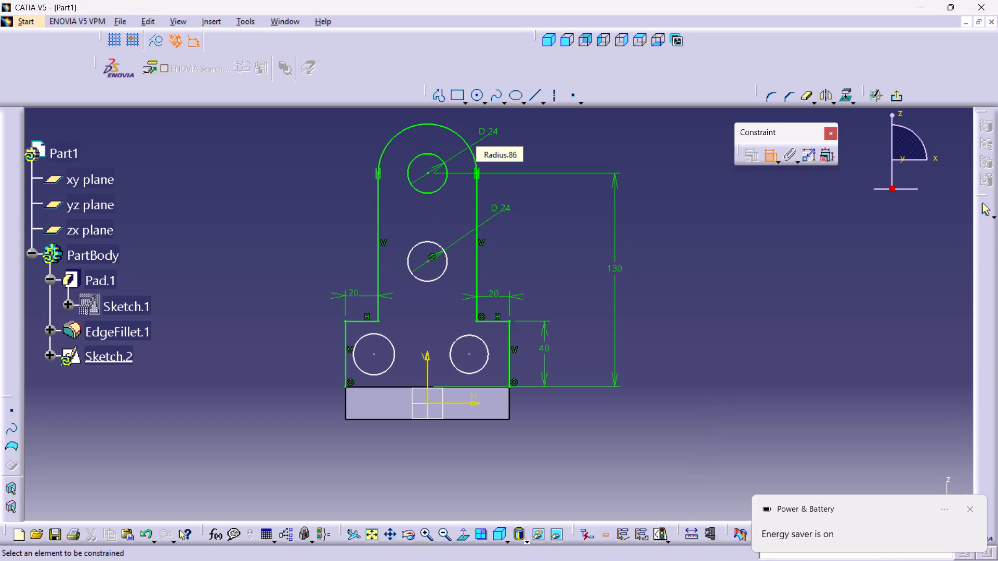
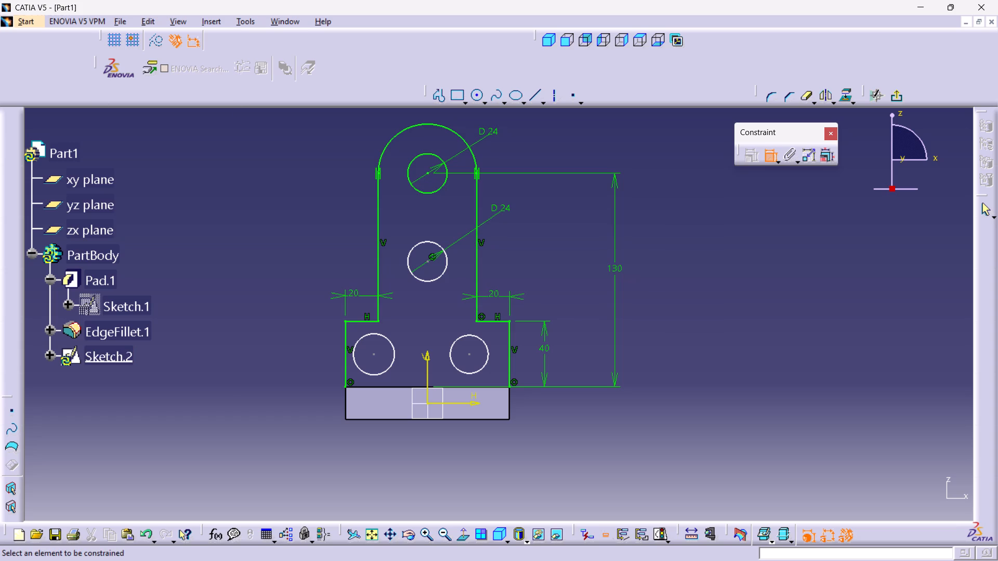
Sketch a vertical line about 54 mm long inside the upright profile, from beside the top circle down to beside the middle circle.
{"action": "double_click", "coordinate": [435, 92]}
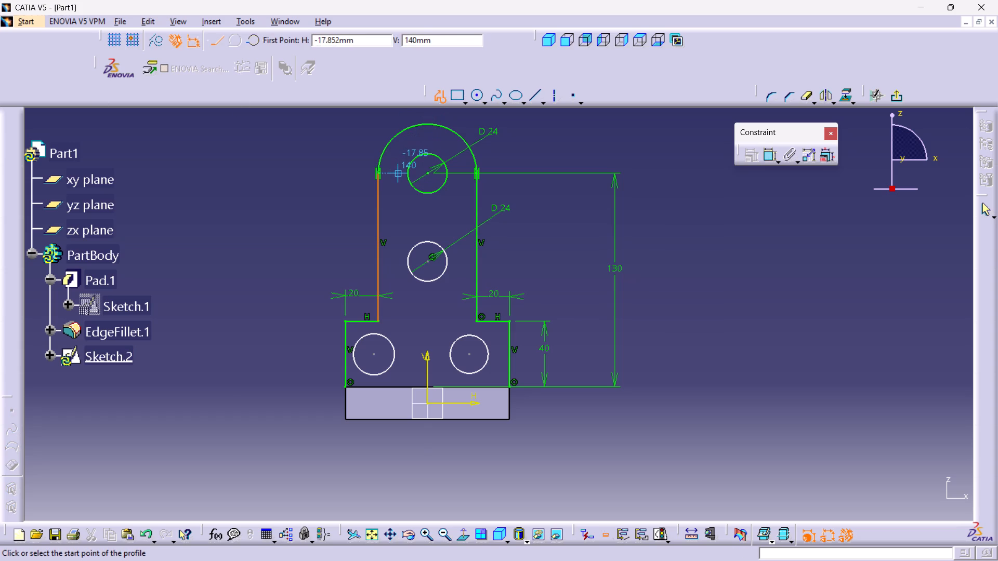
{"action": "left_click", "coordinate": [399, 168]}
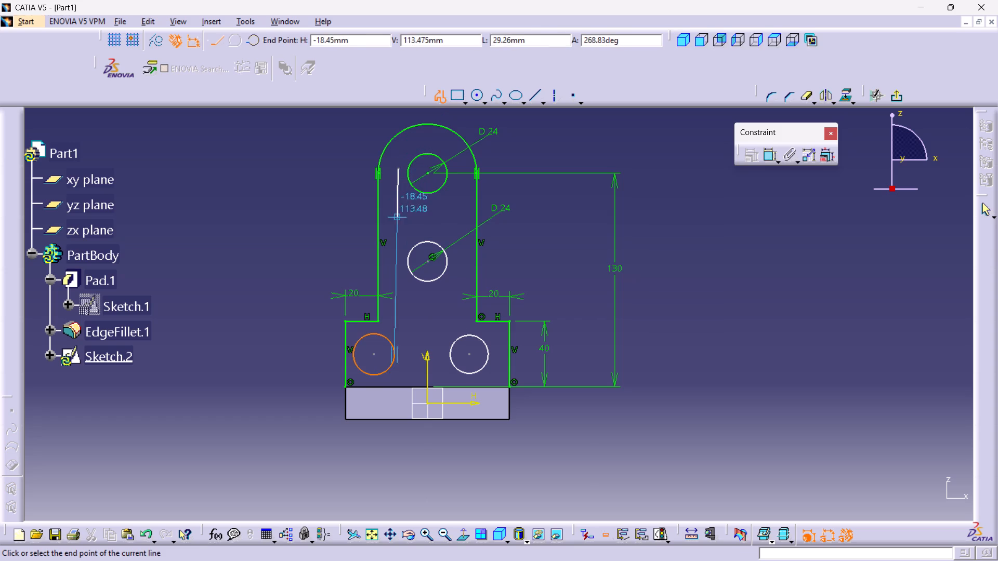
{"action": "left_click", "coordinate": [400, 257]}
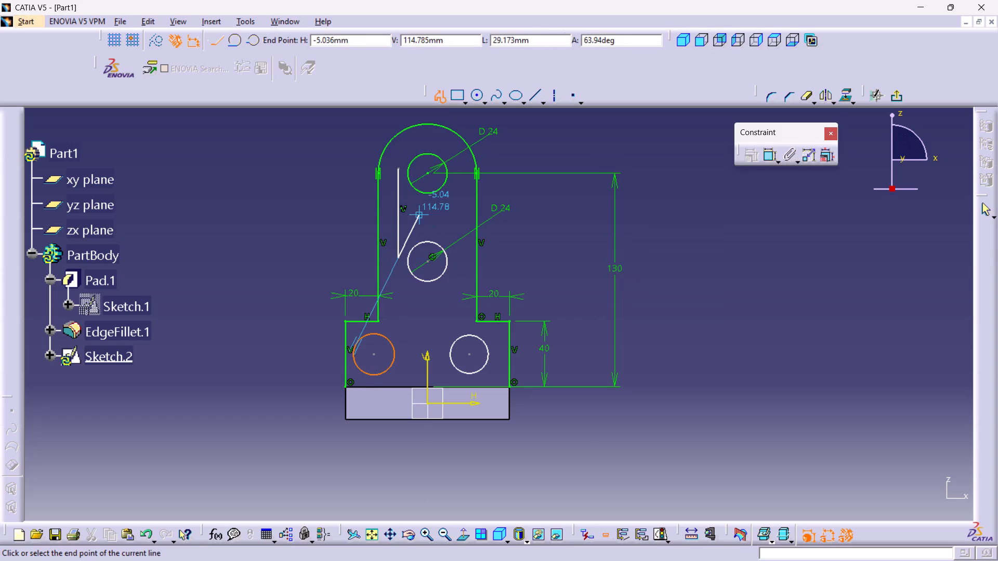
{"action": "left_click", "coordinate": [982, 210]}
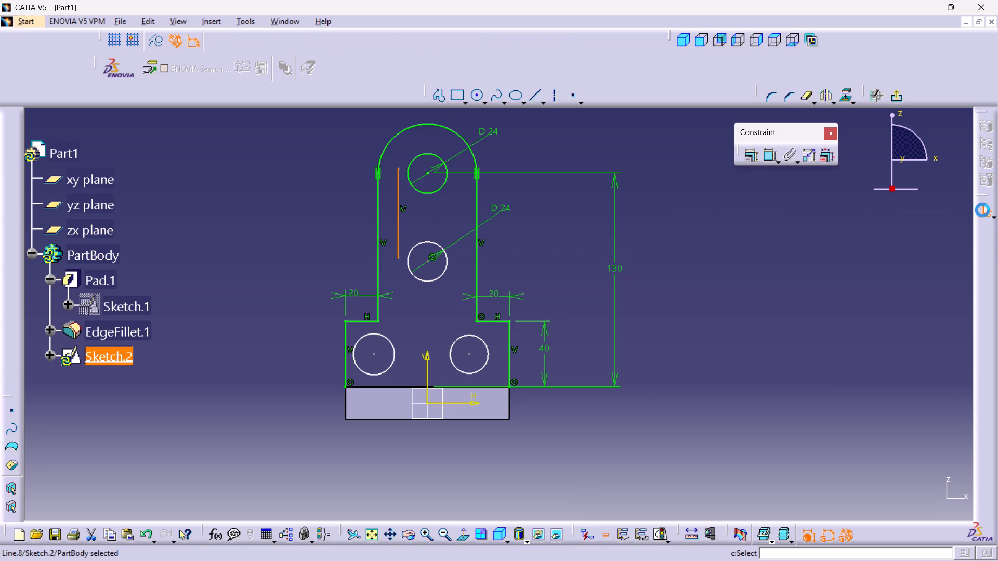
{"action": "left_click", "coordinate": [586, 223]}
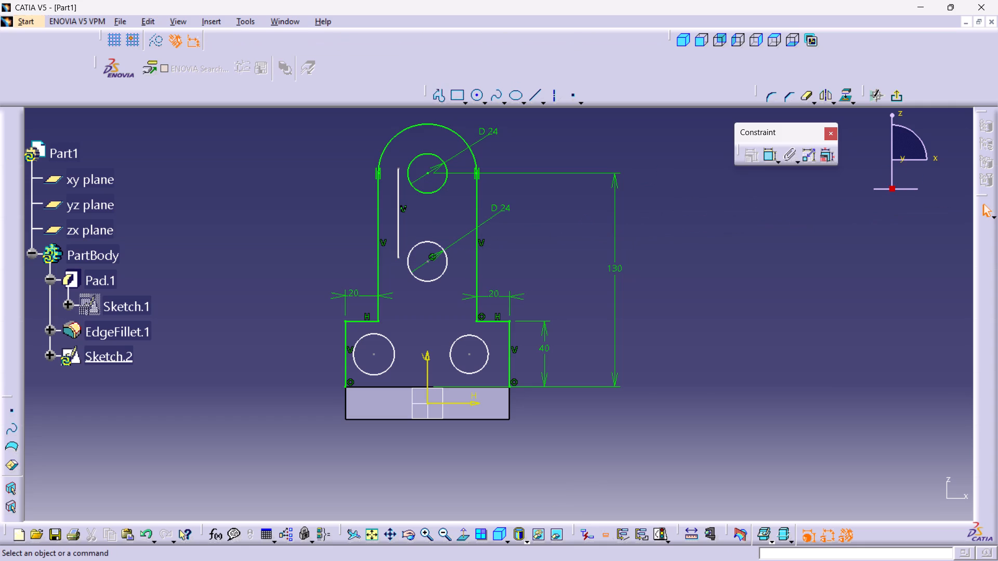
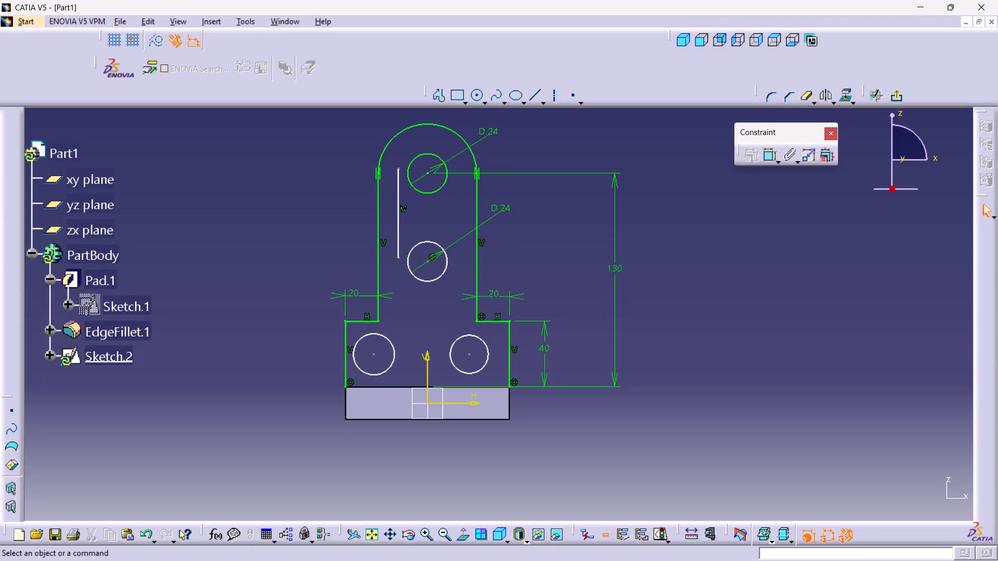
Make the vertical line's upper endpoint coincident with the top 24 mm circle.
{"action": "middle_click_drag", "start_coordinate": [413, 247], "coordinate": [400, 190]}
{"action": "right_click", "coordinate": [411, 247]}
{"action": "middle_click_drag", "start_coordinate": [398, 177], "coordinate": [494, 318]}
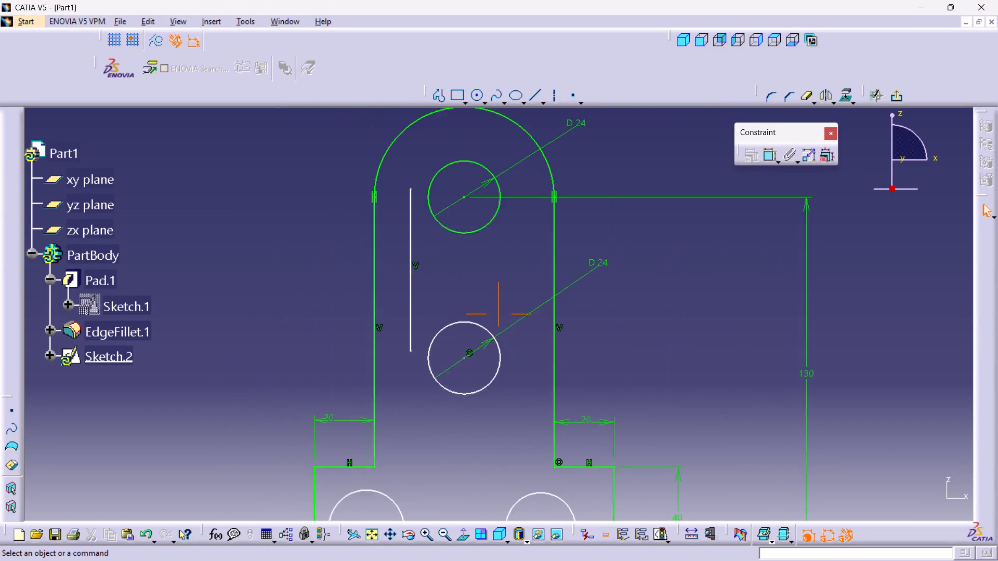
{"action": "middle_click_drag", "start_coordinate": [494, 318], "coordinate": [498, 321]}
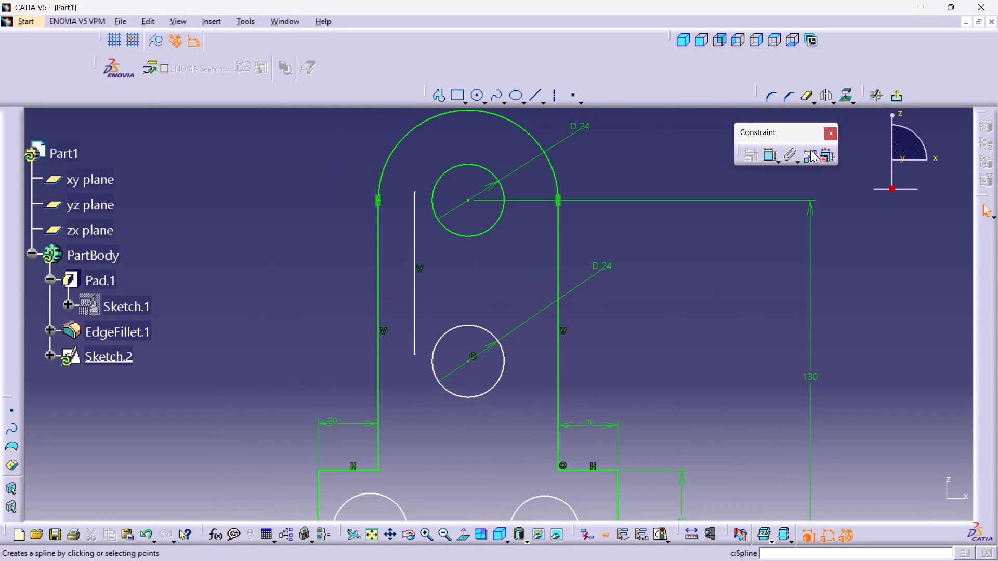
{"action": "double_click", "coordinate": [772, 157]}
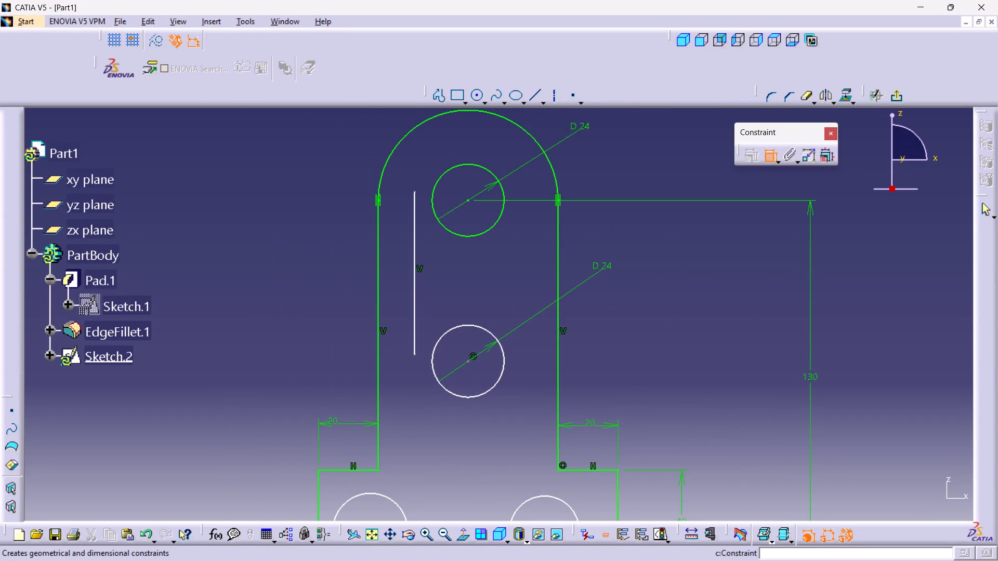
{"action": "left_click", "coordinate": [413, 192]}
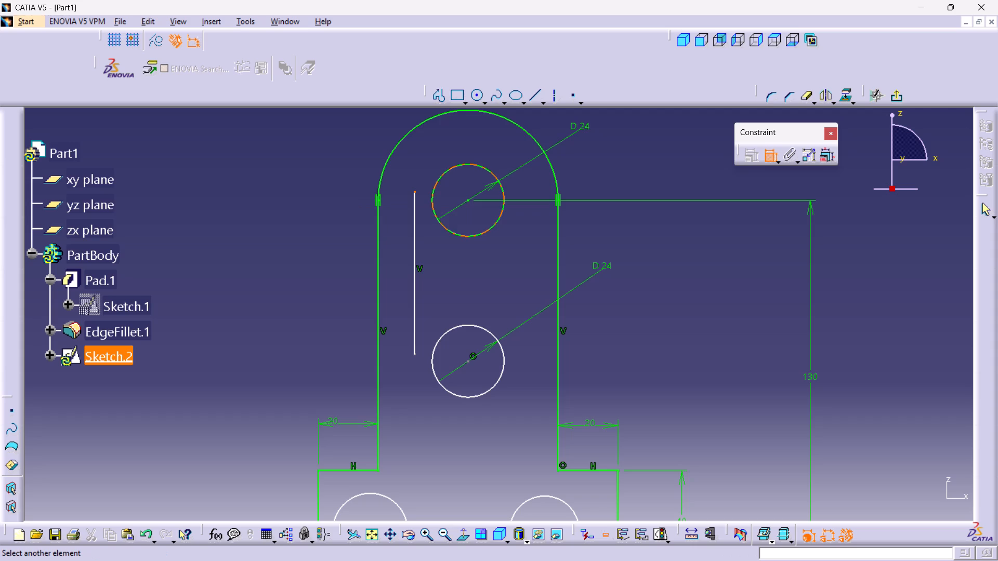
{"action": "left_click", "coordinate": [438, 177]}
{"action": "right_click", "coordinate": [426, 144]}
{"action": "left_click", "coordinate": [477, 248]}
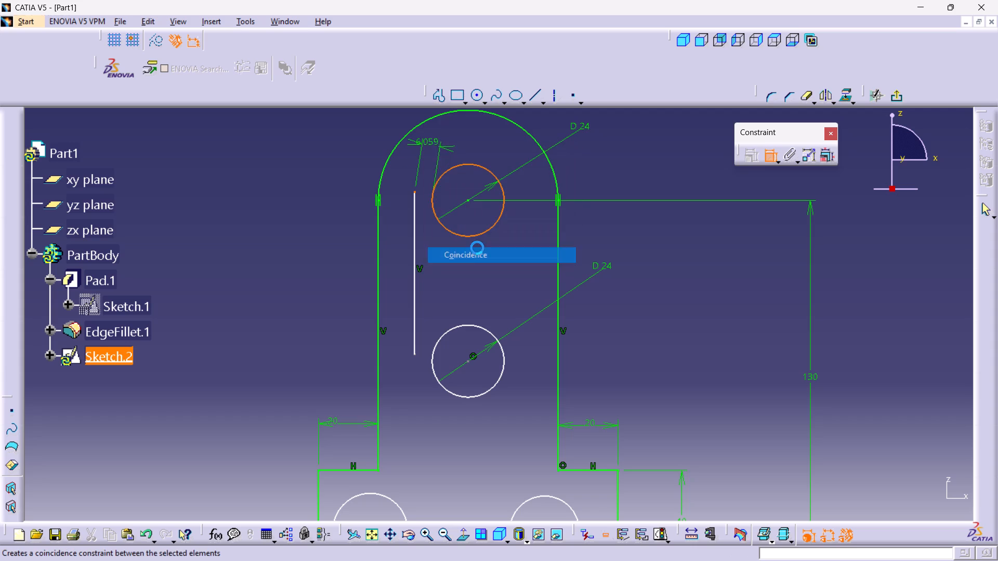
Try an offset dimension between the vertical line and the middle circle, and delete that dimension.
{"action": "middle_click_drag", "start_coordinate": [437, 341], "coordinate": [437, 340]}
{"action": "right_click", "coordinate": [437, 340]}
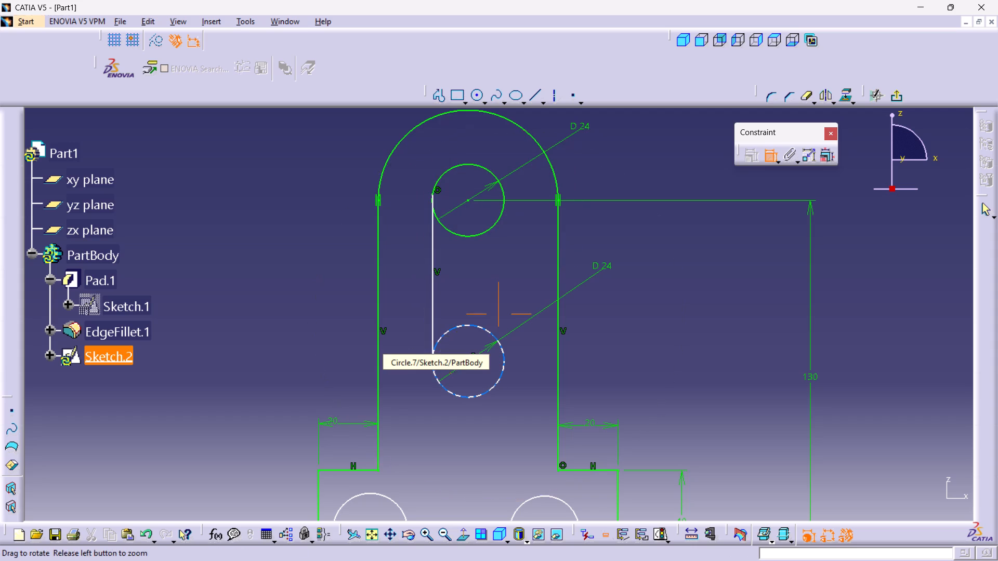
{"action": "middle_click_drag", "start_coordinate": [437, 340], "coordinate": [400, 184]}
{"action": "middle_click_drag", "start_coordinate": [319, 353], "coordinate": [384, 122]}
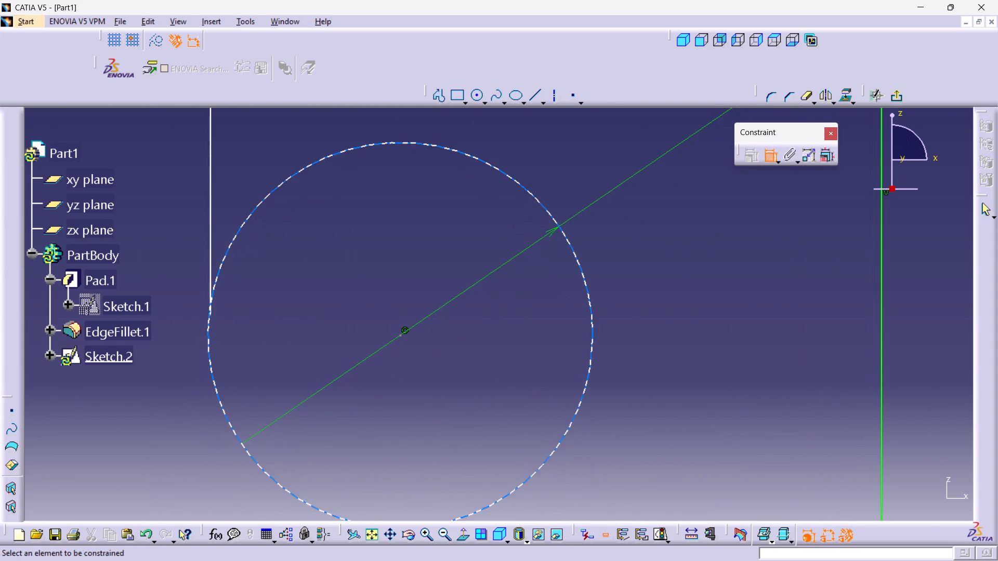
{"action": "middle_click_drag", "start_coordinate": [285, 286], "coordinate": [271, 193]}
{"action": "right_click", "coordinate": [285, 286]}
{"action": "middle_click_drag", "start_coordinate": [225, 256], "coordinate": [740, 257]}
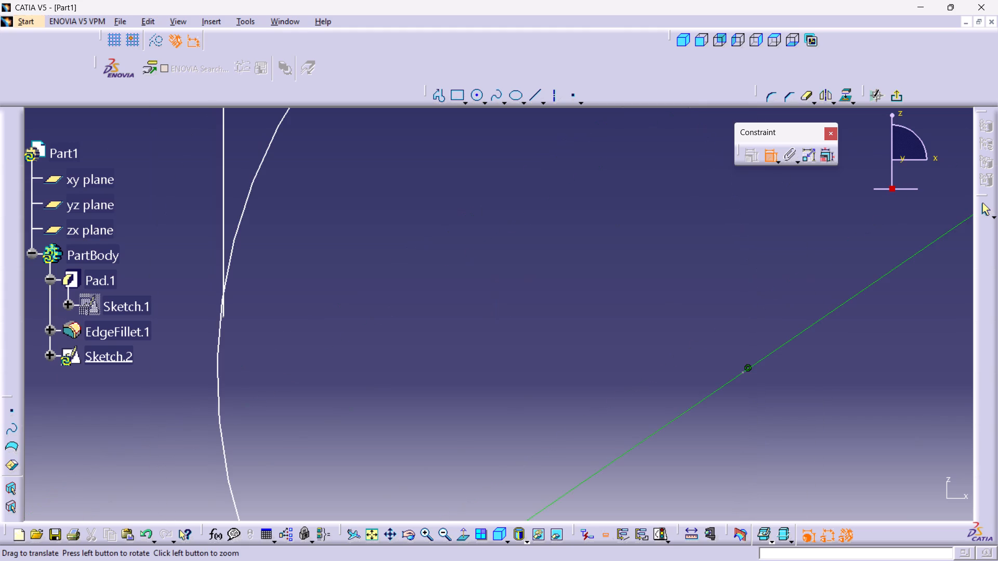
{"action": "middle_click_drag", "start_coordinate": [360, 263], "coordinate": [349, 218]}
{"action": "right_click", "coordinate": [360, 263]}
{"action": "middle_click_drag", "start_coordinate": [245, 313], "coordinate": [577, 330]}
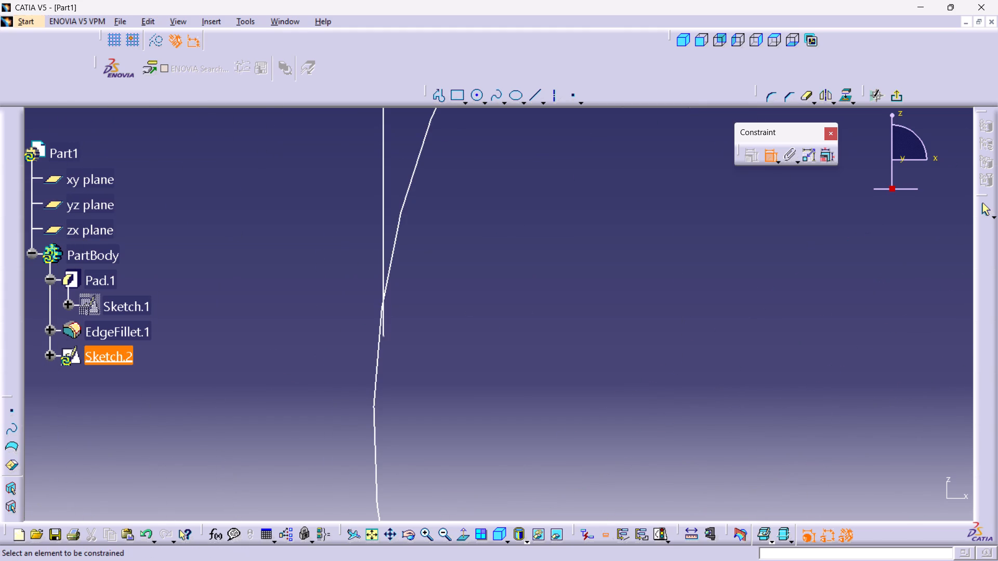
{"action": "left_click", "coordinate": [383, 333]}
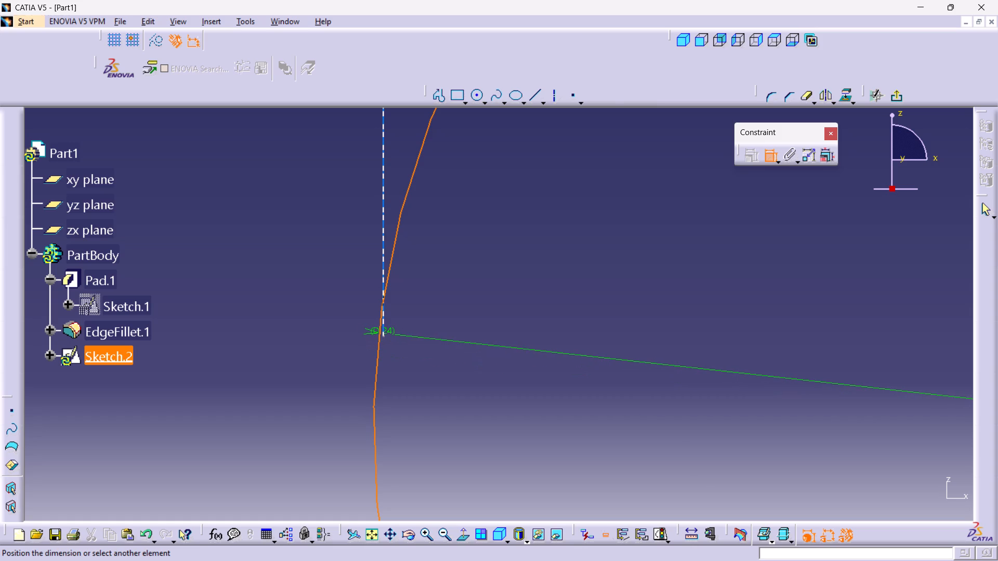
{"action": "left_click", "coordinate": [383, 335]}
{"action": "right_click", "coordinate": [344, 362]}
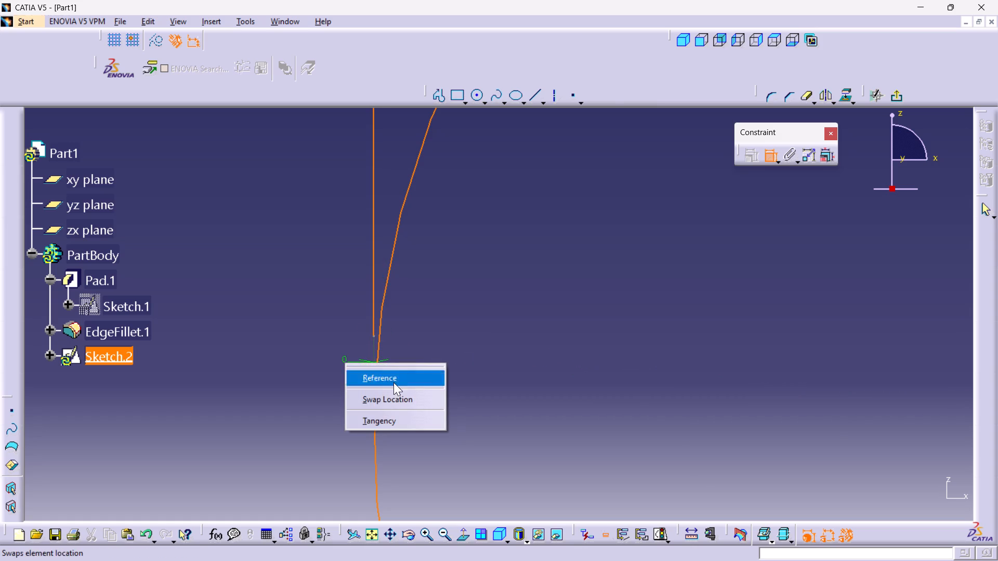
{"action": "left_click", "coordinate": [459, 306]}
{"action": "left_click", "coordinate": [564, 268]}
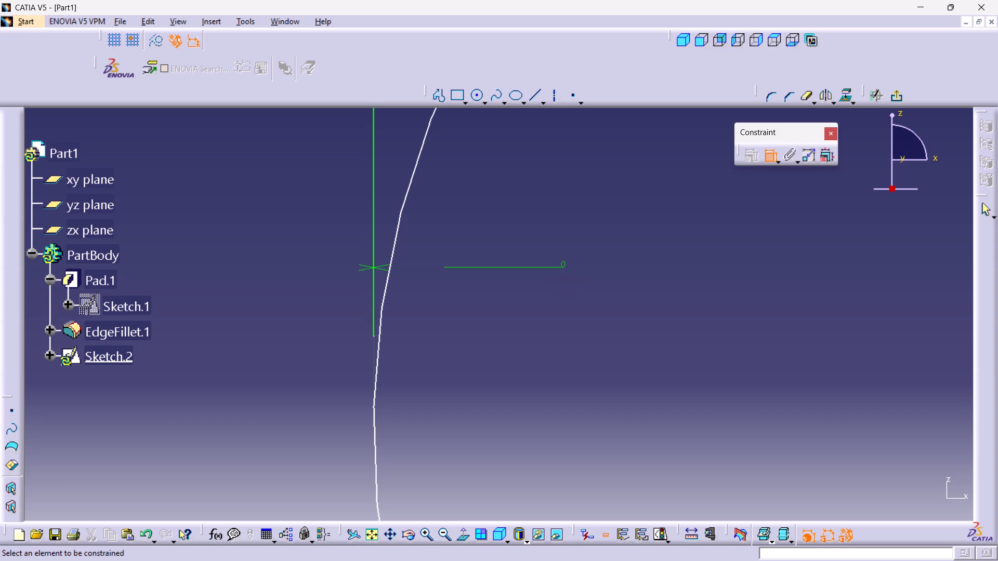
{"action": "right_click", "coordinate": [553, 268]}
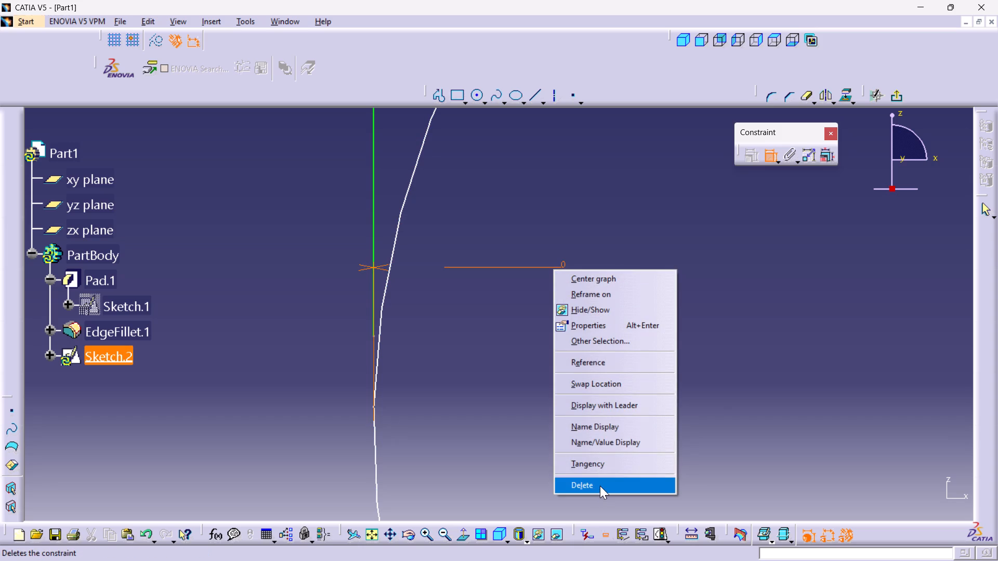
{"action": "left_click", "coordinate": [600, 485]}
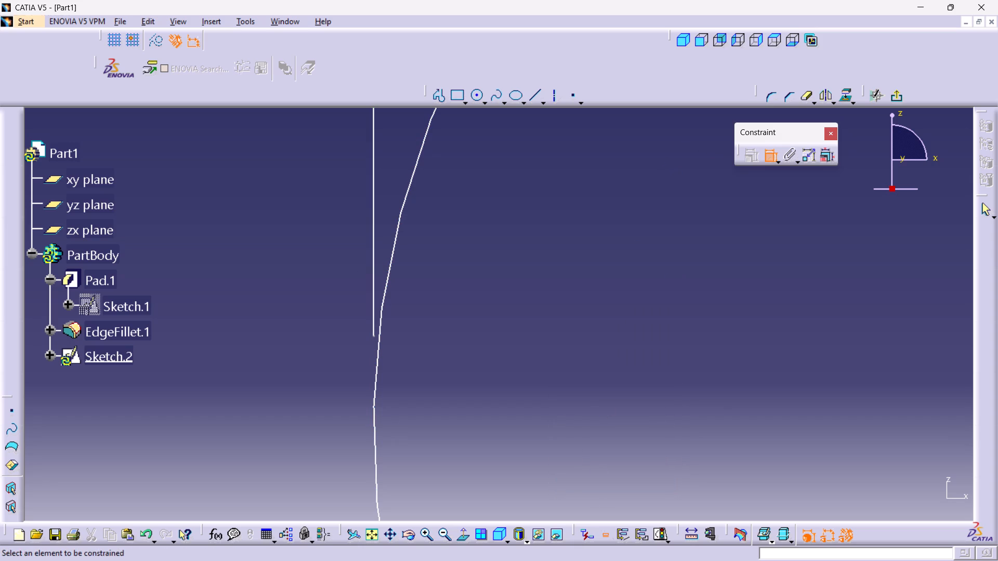
Make the vertical line's lower endpoint coincident with the middle 24 mm circle.
{"action": "left_click", "coordinate": [373, 333]}
{"action": "left_click", "coordinate": [377, 358]}
{"action": "right_click", "coordinate": [293, 316]}
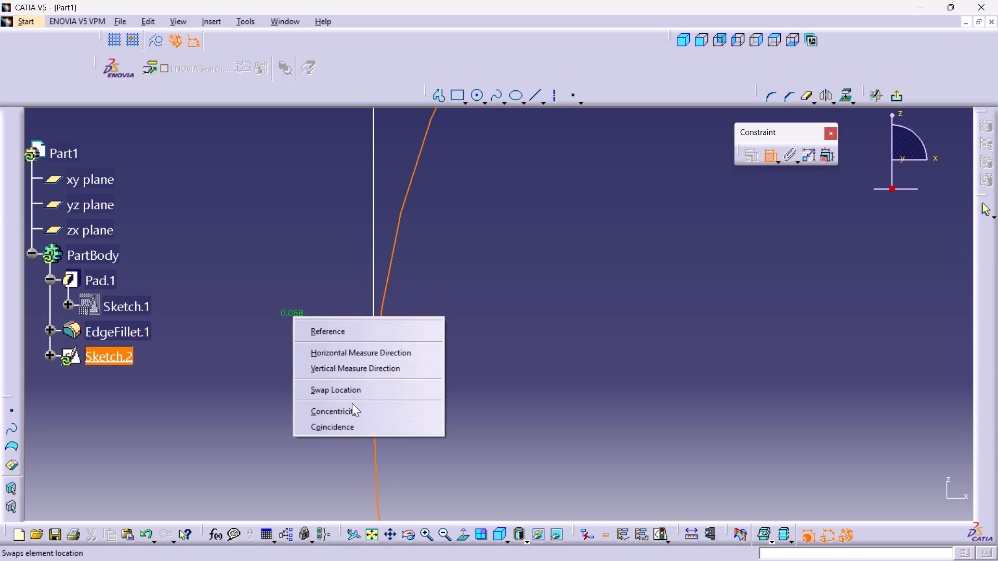
{"action": "left_click", "coordinate": [358, 422]}
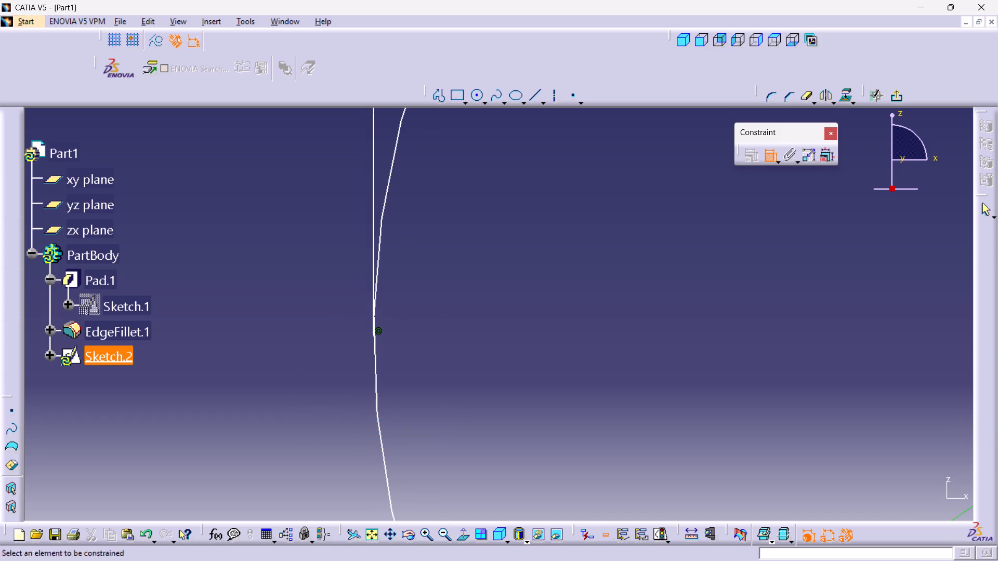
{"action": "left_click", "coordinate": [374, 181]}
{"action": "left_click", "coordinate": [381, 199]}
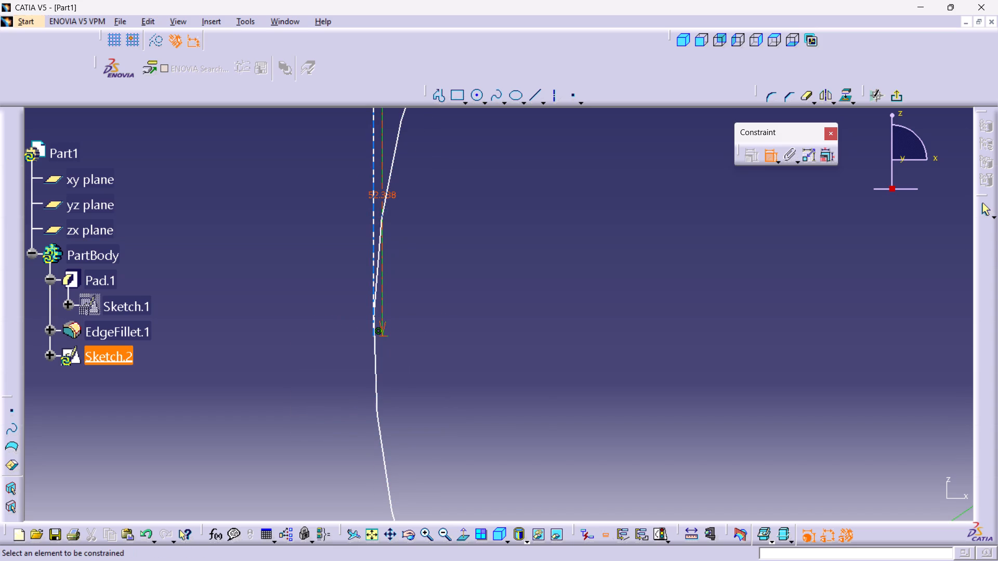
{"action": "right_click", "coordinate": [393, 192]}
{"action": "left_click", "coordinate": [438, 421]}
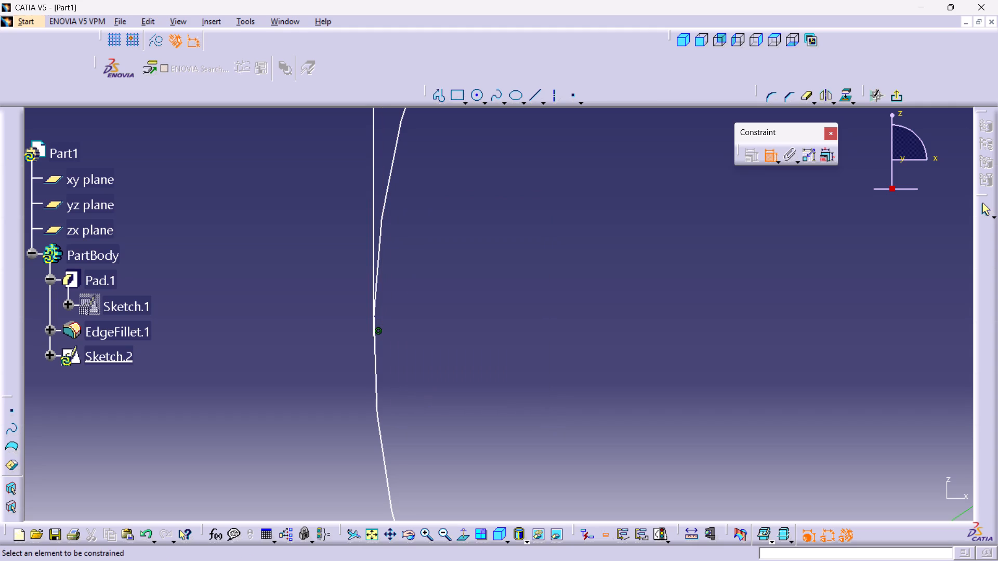
Constrain the vertical line to be tangent to the middle circle.
{"action": "left_click", "coordinate": [374, 160]}
{"action": "left_click", "coordinate": [388, 182]}
{"action": "right_click_drag", "start_coordinate": [338, 259], "coordinate": [338, 265]}
{"action": "left_click", "coordinate": [373, 316]}
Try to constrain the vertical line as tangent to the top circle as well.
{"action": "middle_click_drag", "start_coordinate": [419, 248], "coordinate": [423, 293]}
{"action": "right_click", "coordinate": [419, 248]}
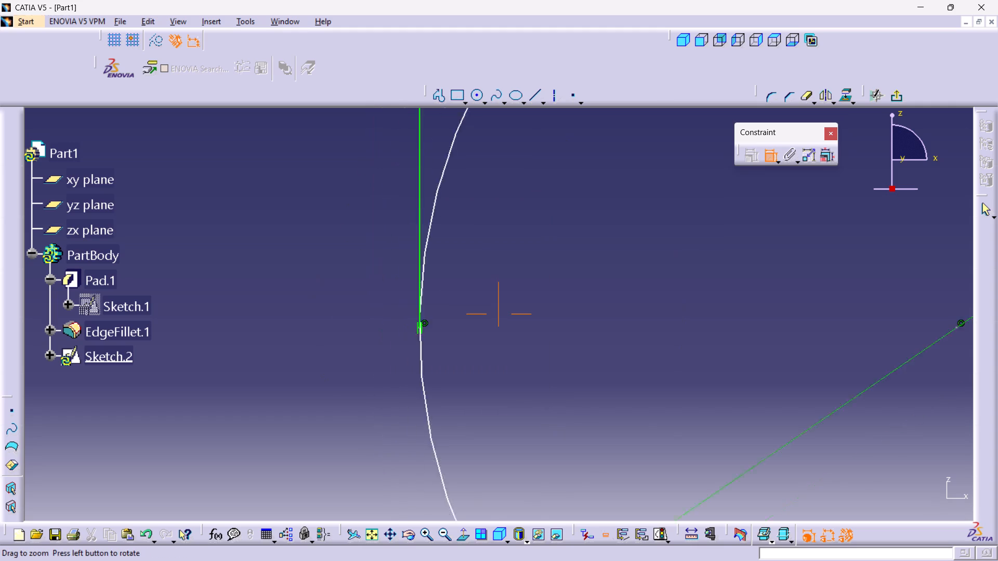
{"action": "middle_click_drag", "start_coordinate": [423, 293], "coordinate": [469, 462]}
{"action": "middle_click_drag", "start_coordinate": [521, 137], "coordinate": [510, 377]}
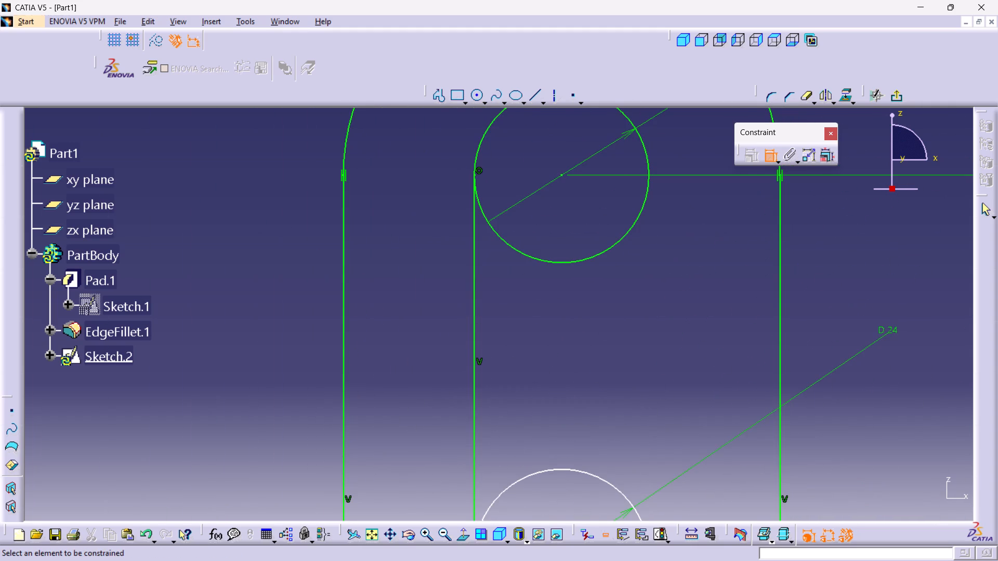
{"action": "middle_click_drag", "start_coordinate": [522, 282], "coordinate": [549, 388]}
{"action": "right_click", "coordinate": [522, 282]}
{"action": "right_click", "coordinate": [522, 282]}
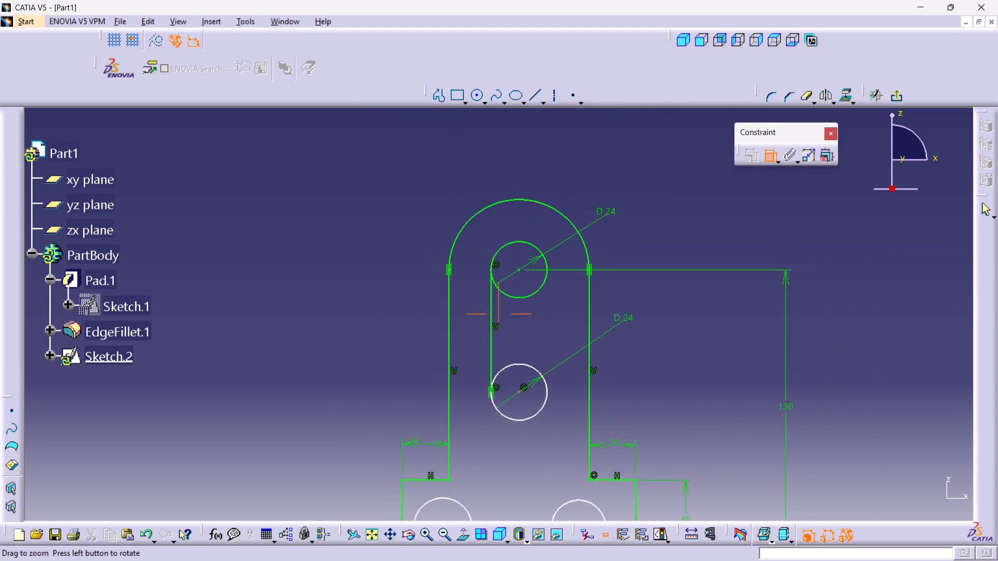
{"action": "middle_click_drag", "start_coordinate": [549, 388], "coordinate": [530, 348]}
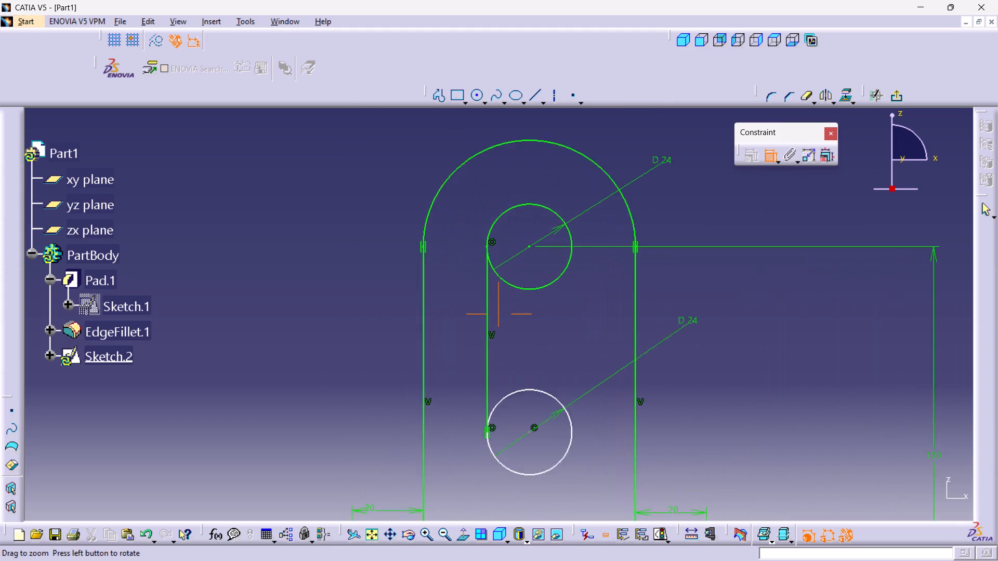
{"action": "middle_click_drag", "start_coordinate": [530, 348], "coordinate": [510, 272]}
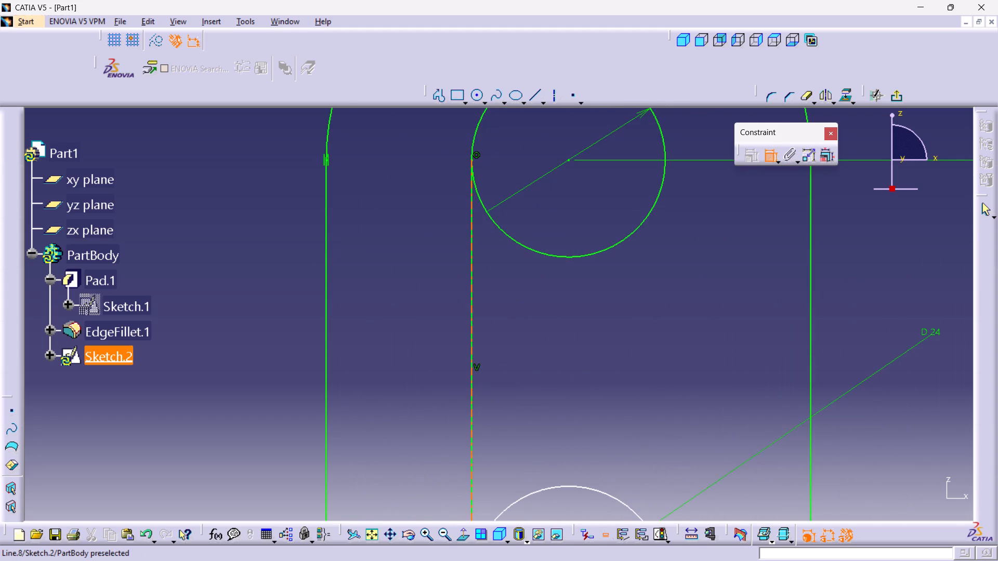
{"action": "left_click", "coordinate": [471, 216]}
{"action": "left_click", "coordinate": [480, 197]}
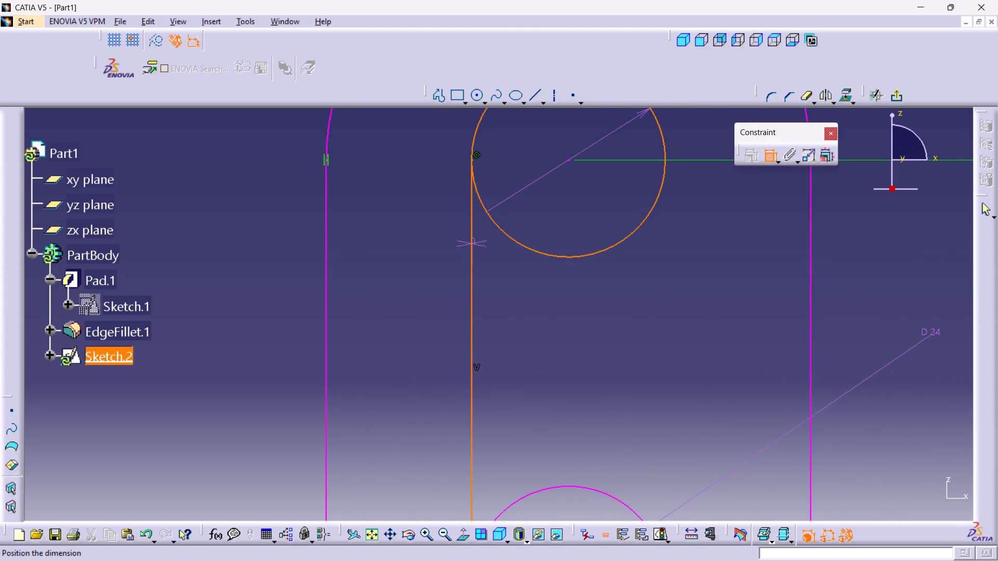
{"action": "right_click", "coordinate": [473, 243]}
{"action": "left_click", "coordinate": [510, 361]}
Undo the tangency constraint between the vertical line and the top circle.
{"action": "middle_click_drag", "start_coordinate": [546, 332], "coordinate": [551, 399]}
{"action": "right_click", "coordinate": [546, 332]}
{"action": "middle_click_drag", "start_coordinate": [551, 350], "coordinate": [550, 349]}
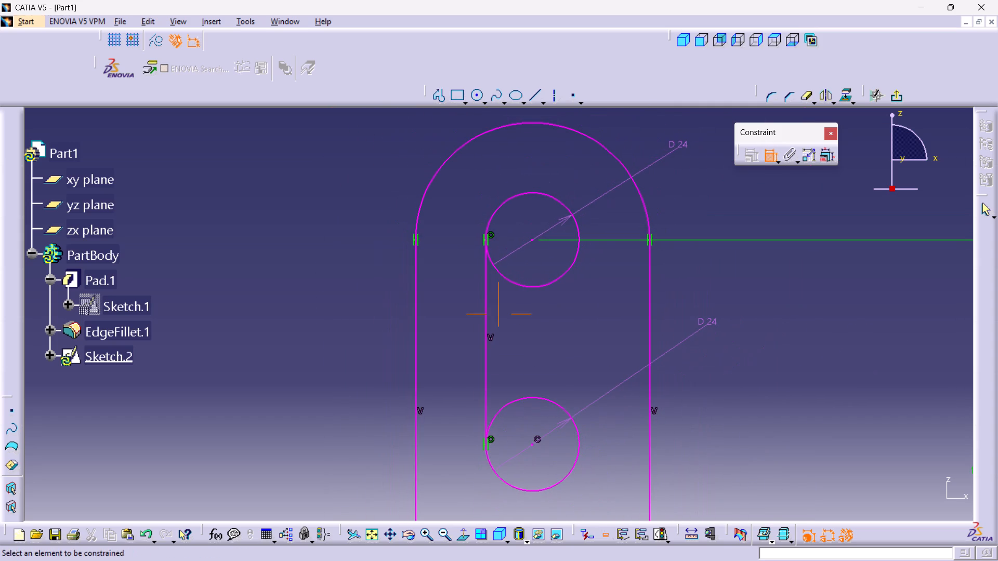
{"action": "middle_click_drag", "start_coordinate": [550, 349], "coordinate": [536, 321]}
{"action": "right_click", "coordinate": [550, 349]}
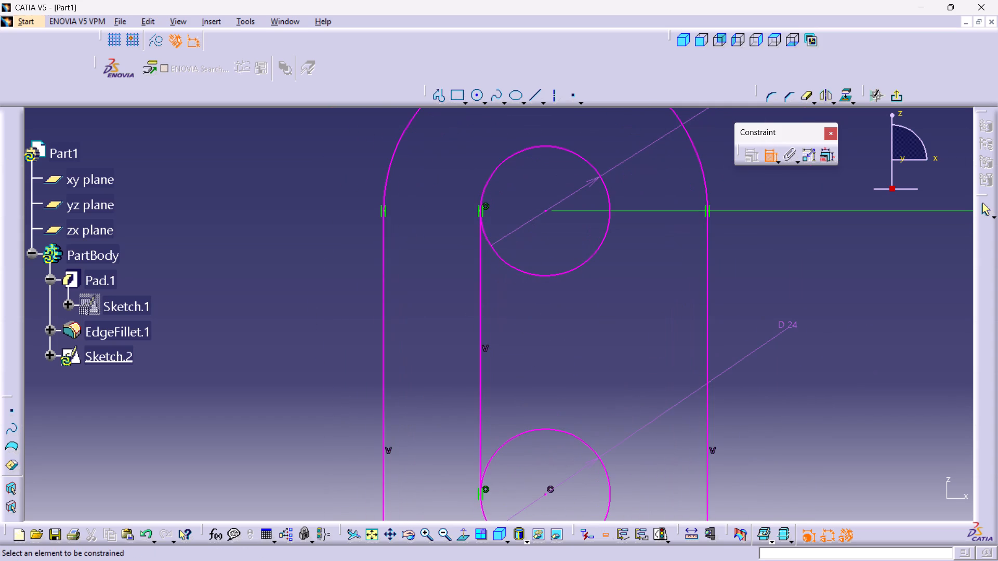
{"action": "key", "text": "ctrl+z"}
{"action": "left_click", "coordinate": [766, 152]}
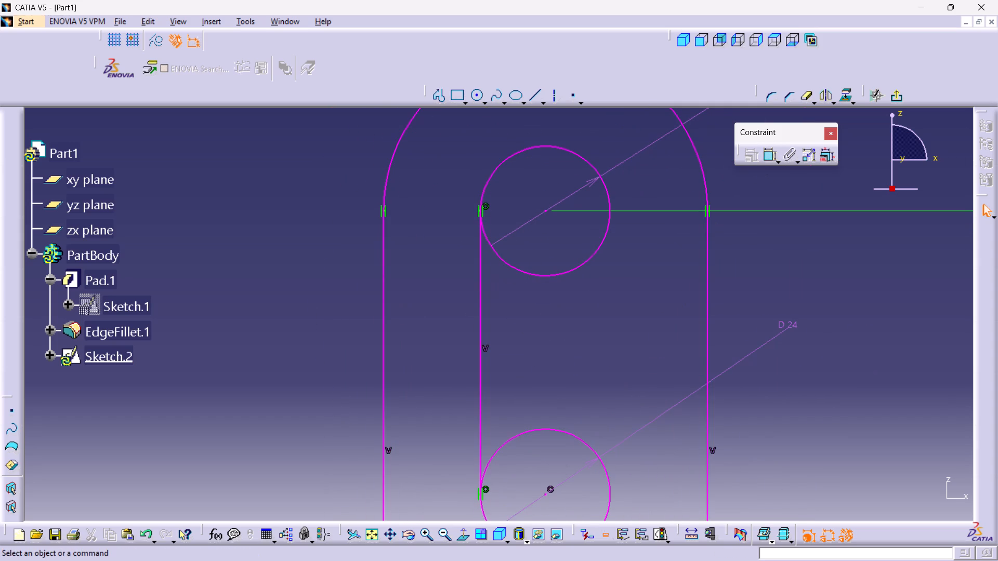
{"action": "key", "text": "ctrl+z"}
Dimension the vertical distance between the centres of the top and middle circles and set it to 70 mm.
{"action": "middle_click_drag", "start_coordinate": [617, 318], "coordinate": [621, 347]}
{"action": "right_click", "coordinate": [617, 318]}
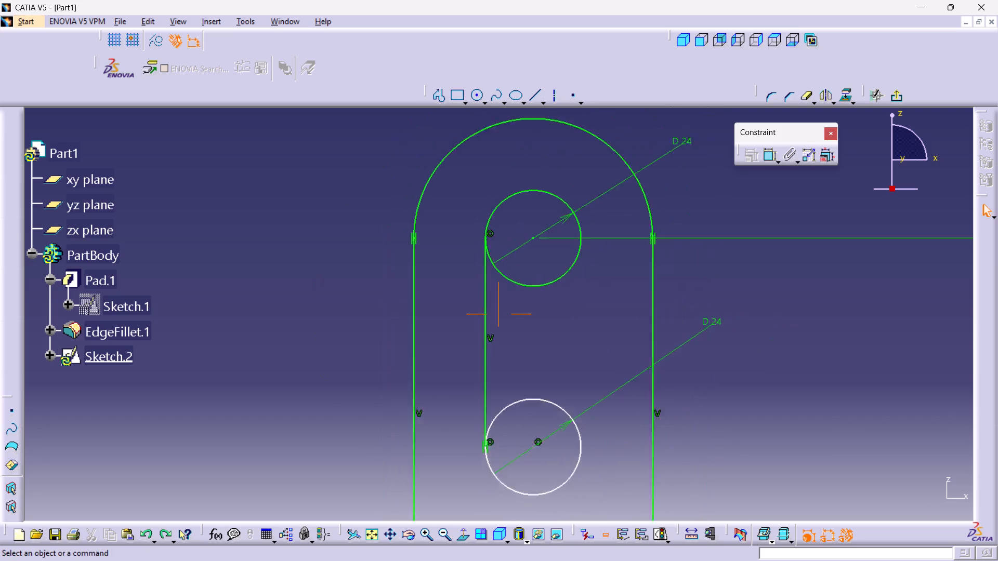
{"action": "middle_click_drag", "start_coordinate": [621, 347], "coordinate": [622, 382]}
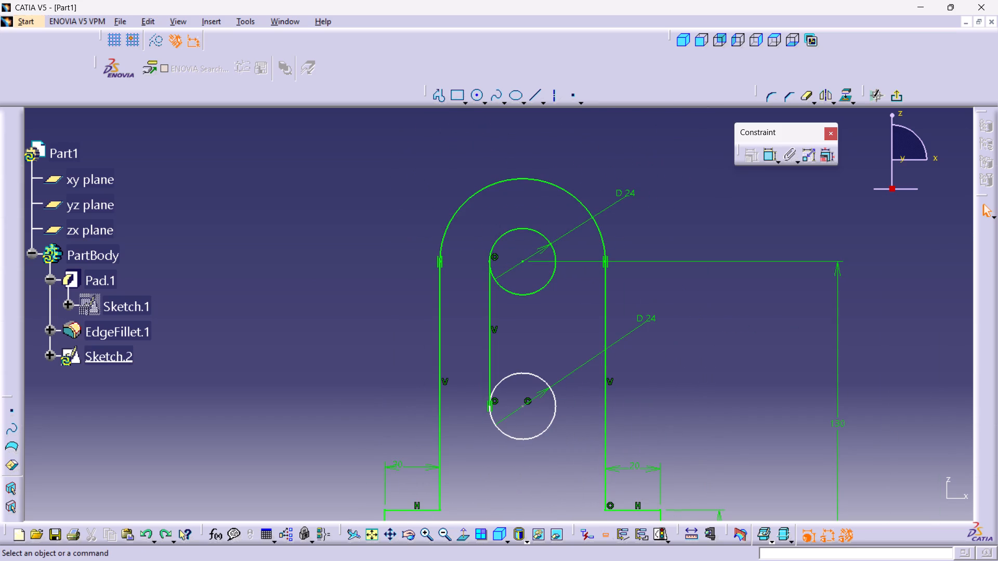
{"action": "double_click", "coordinate": [771, 152]}
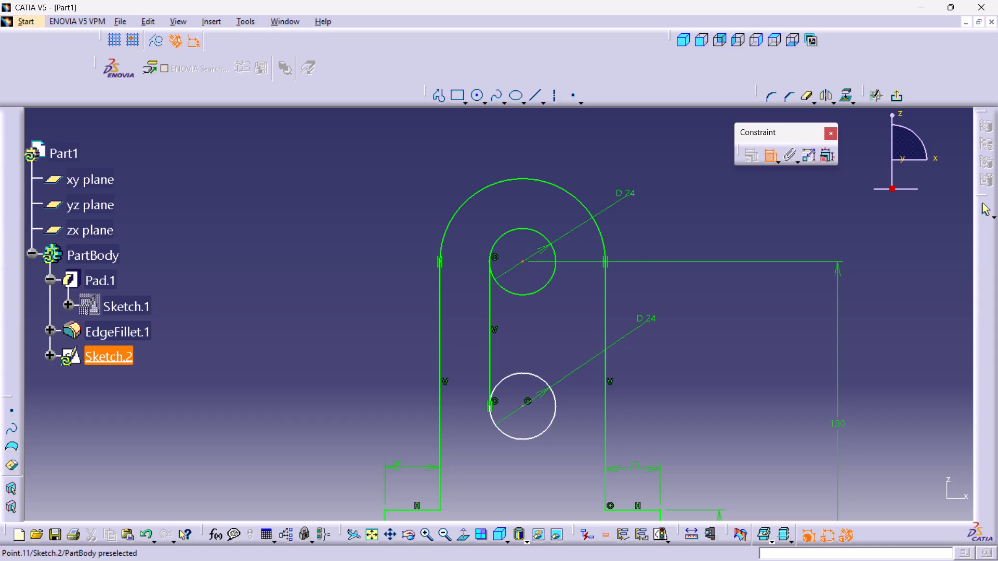
{"action": "left_click", "coordinate": [522, 260]}
{"action": "left_click", "coordinate": [521, 407]}
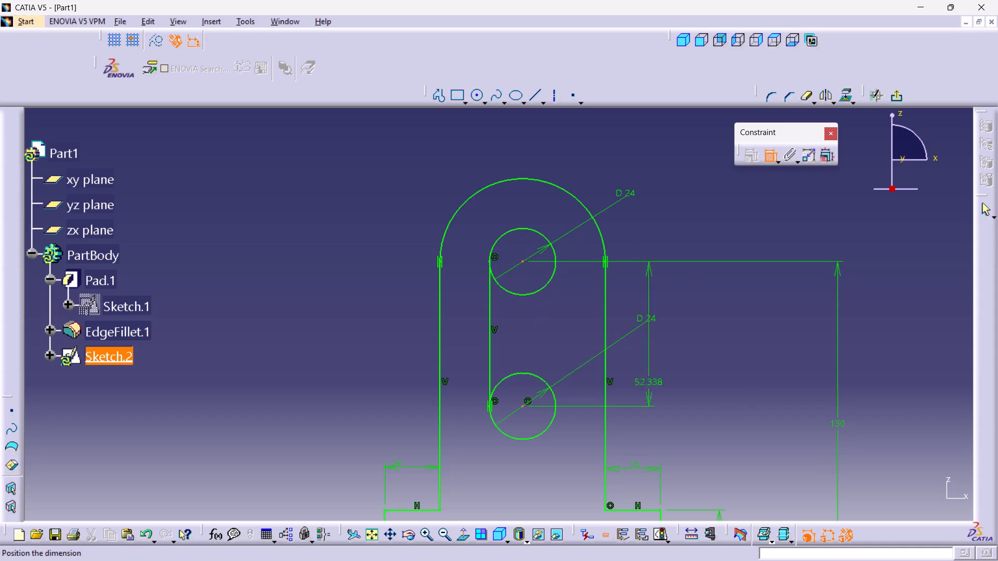
{"action": "left_click", "coordinate": [747, 326]}
{"action": "double_click", "coordinate": [747, 318]}
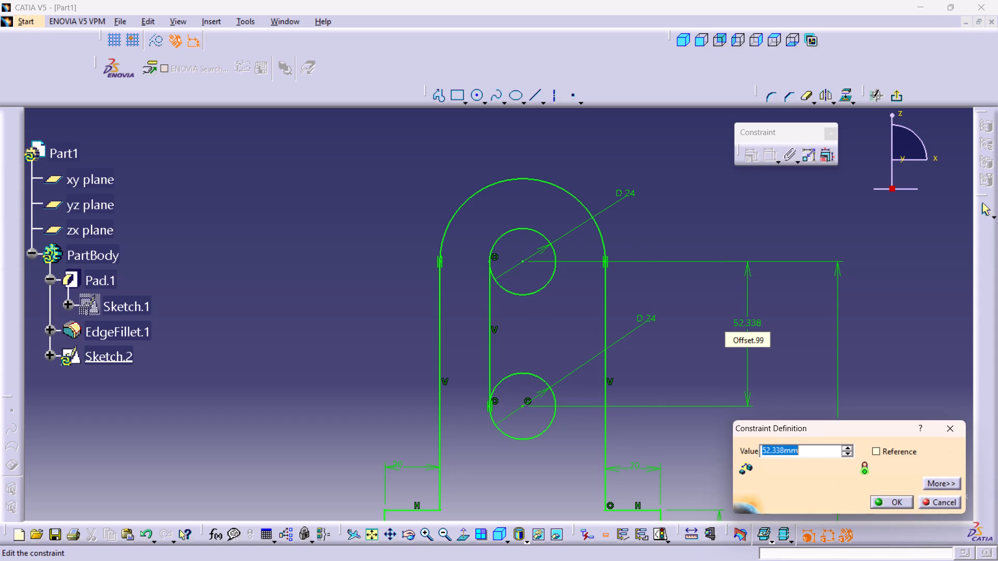
{"action": "type", "text": "70"}
{"action": "key", "text": "Return"}
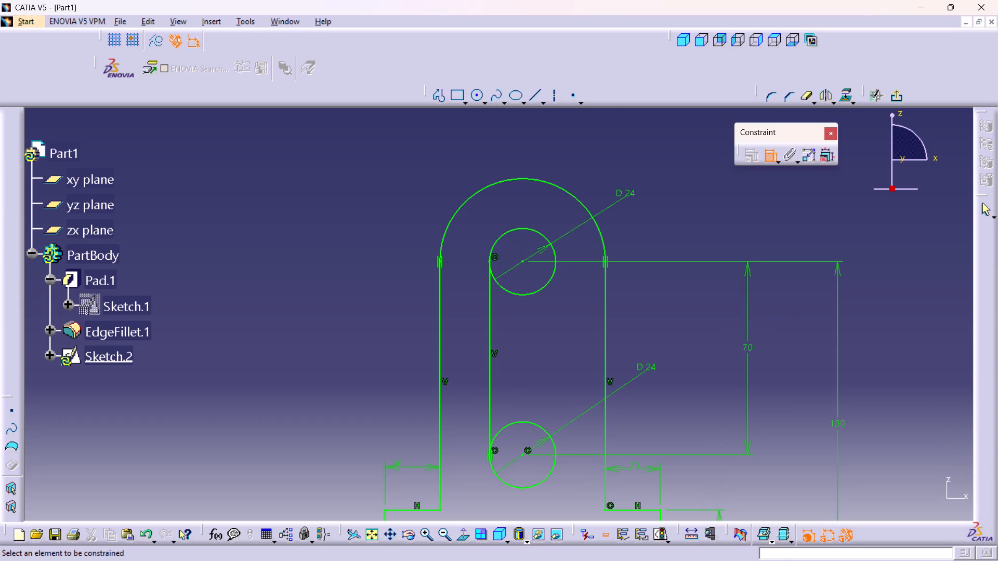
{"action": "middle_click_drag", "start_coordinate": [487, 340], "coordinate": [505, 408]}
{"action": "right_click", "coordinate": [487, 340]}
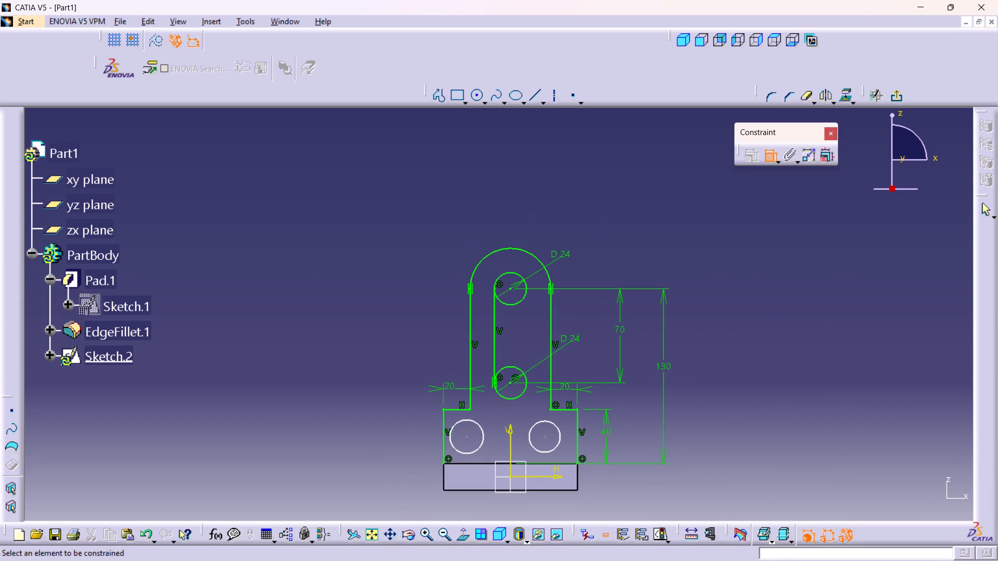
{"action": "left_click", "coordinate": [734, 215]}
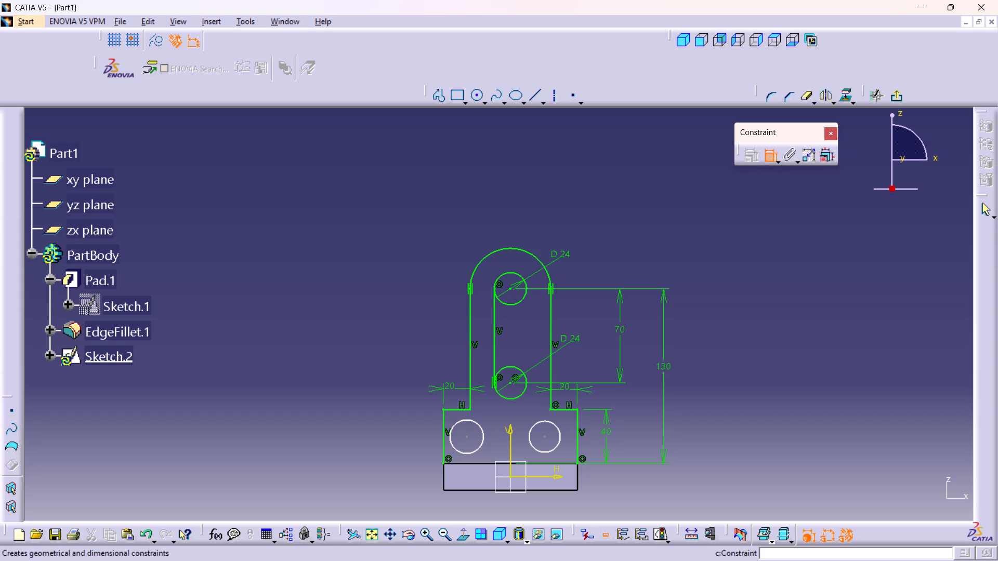
Mirror the inner vertical line of the slot about the vertical sketch axis.
{"action": "left_click", "coordinate": [770, 153]}
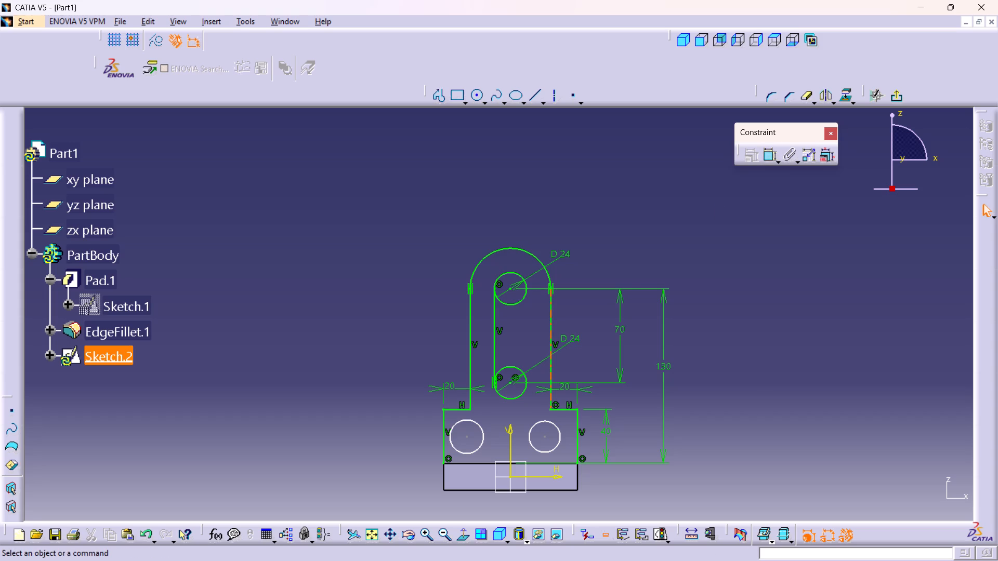
{"action": "left_click", "coordinate": [494, 332]}
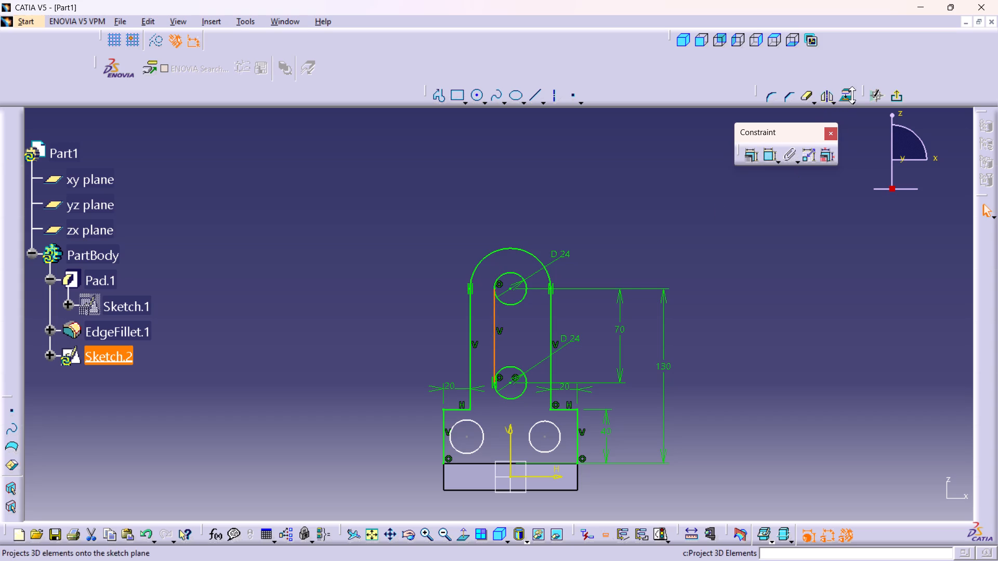
{"action": "left_click", "coordinate": [825, 98]}
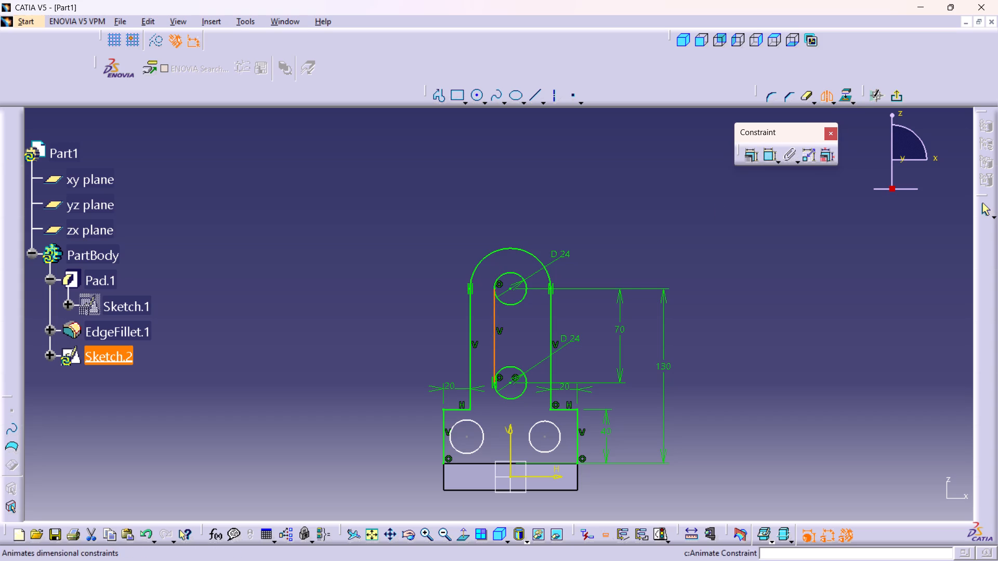
{"action": "left_click", "coordinate": [511, 425]}
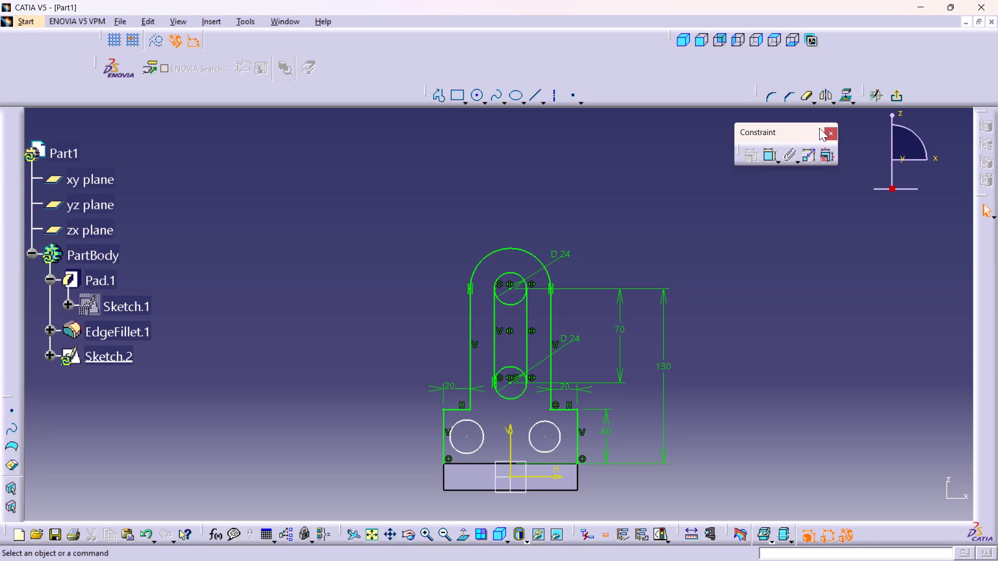
Quick Trim the lower half of the top circle and the upper half of the middle circle to leave a slot outline.
{"action": "double_click", "coordinate": [807, 98]}
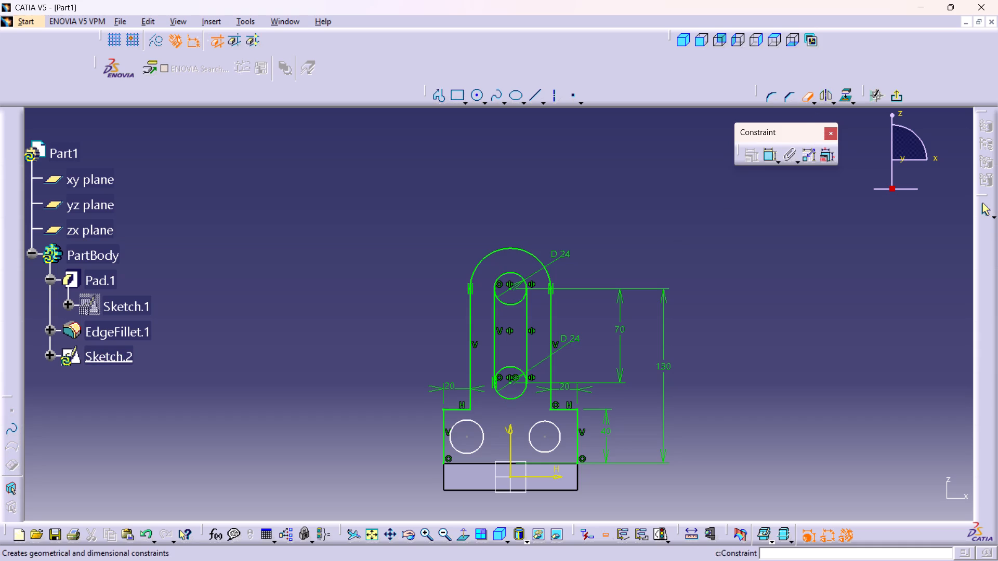
{"action": "left_click", "coordinate": [514, 305]}
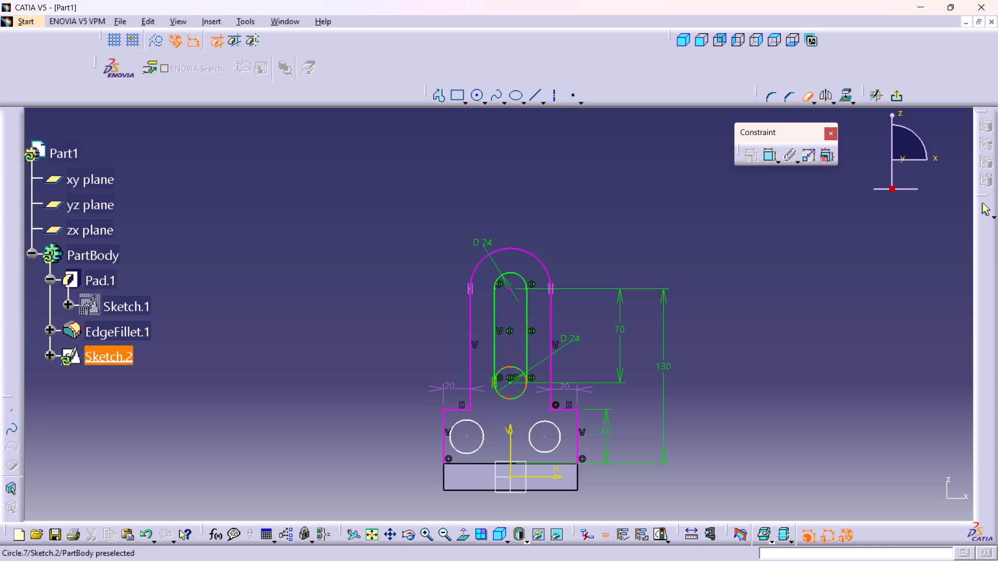
{"action": "left_click", "coordinate": [507, 364]}
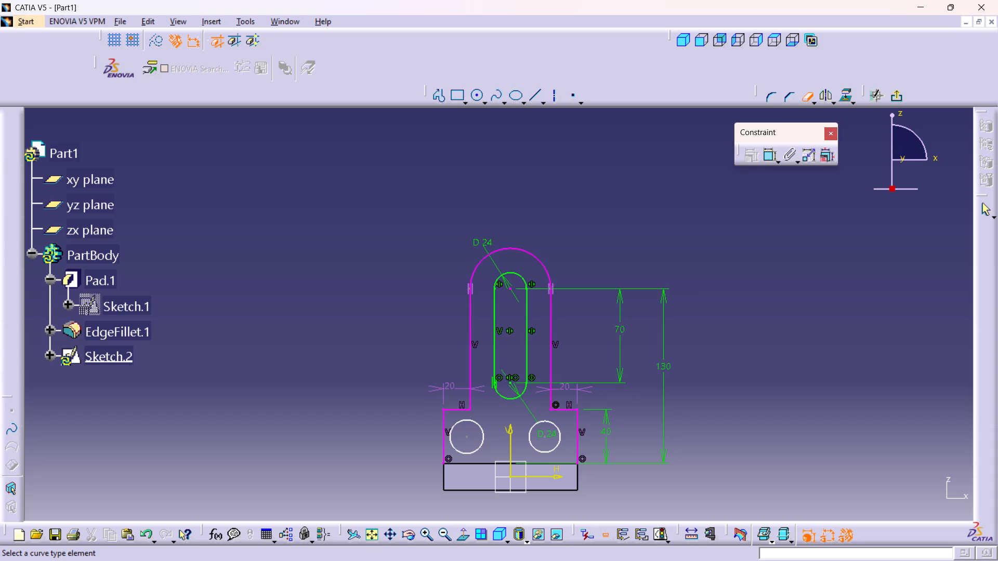
{"action": "left_click", "coordinate": [658, 191]}
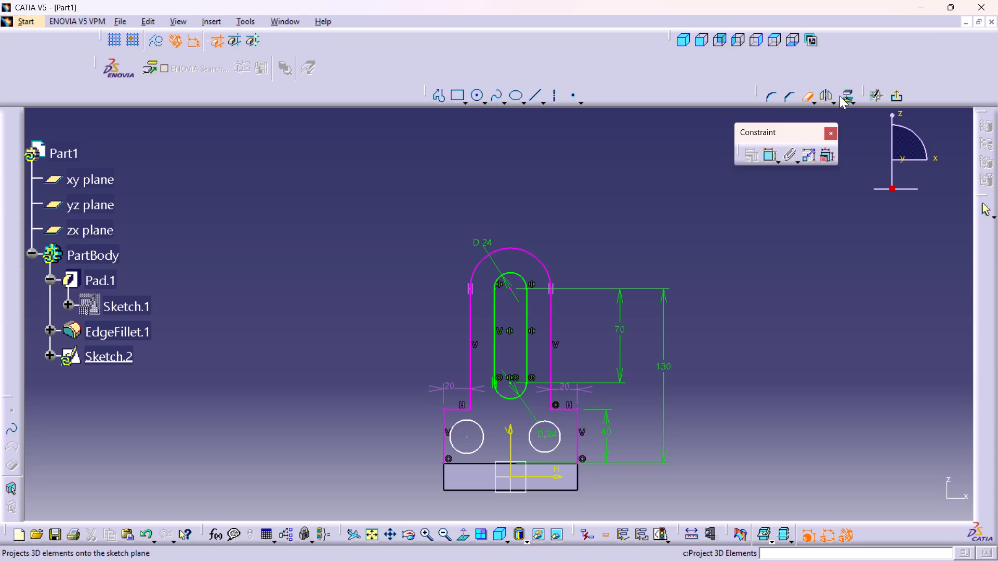
{"action": "left_click", "coordinate": [808, 93]}
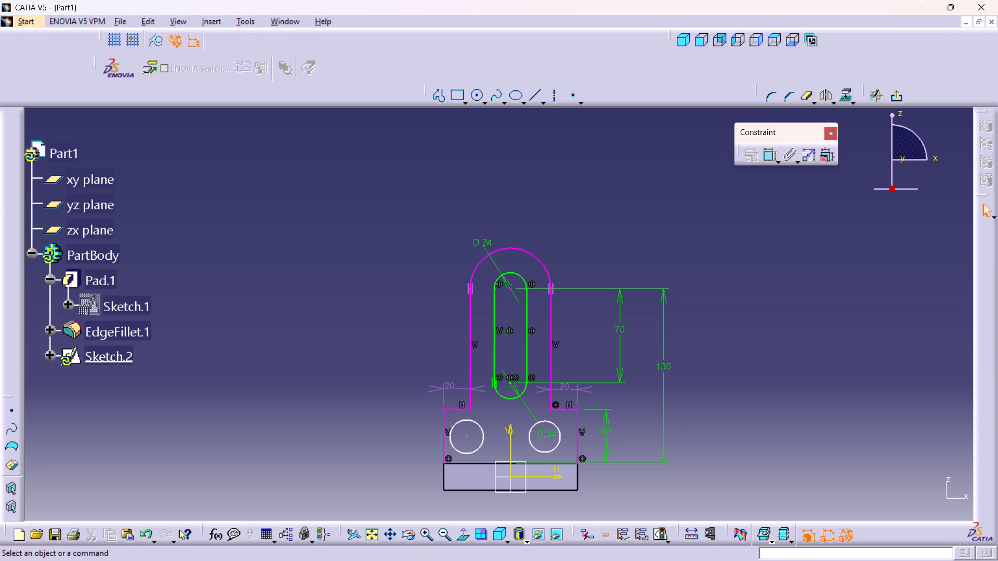
Delete the diameter dimension of the slot's top arc and the 130 mm height dimension.
{"action": "right_click", "coordinate": [482, 246]}
{"action": "left_click", "coordinate": [519, 420]}
{"action": "middle_click_drag", "start_coordinate": [537, 371], "coordinate": [519, 263]}
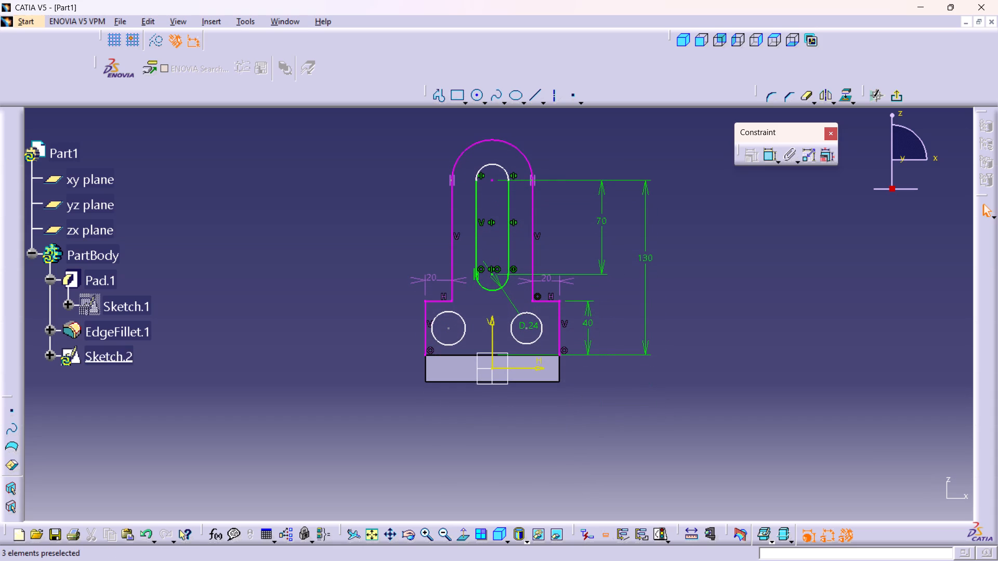
{"action": "left_click", "coordinate": [646, 259]}
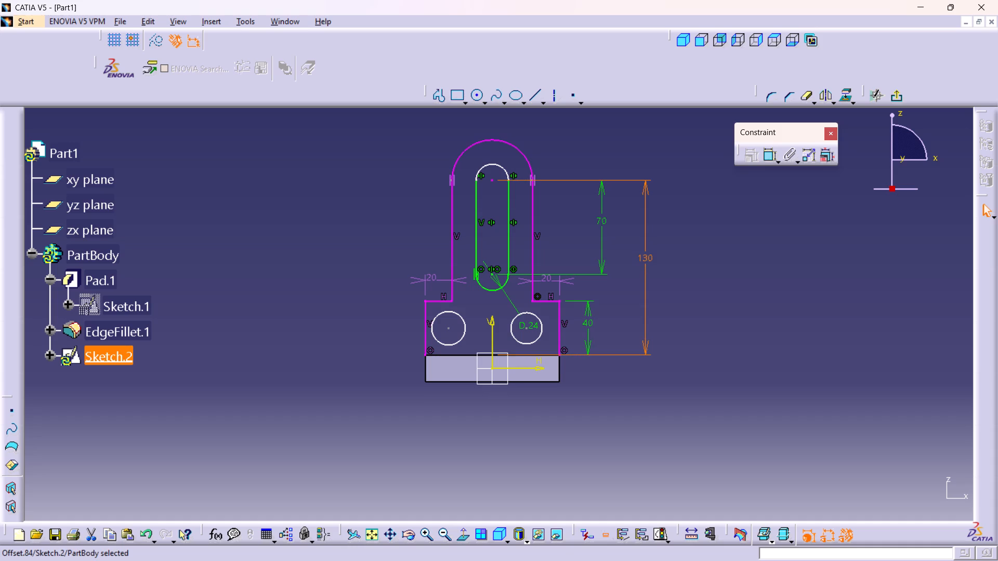
{"action": "right_click", "coordinate": [640, 265]}
{"action": "right_click", "coordinate": [646, 262]}
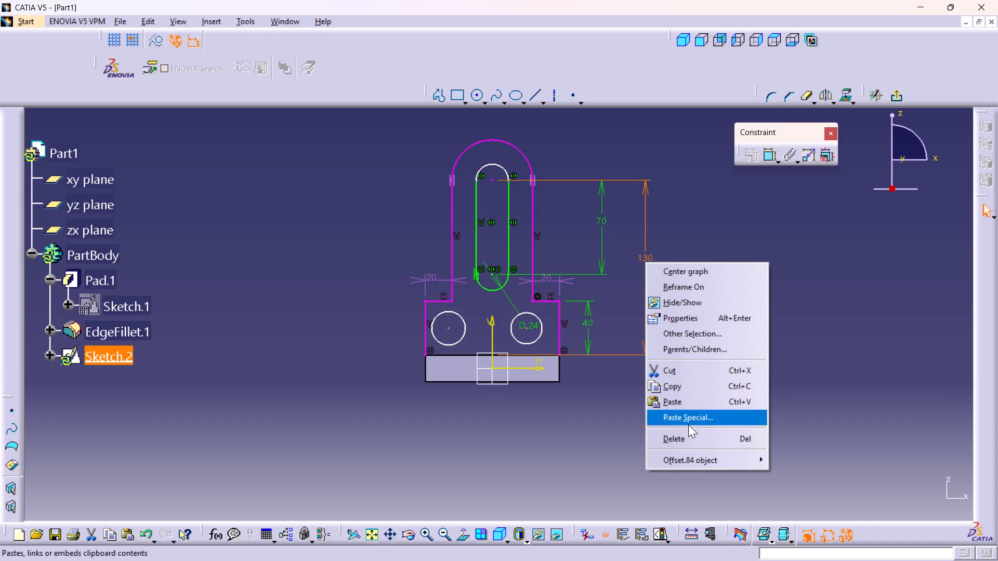
{"action": "left_click", "coordinate": [687, 434]}
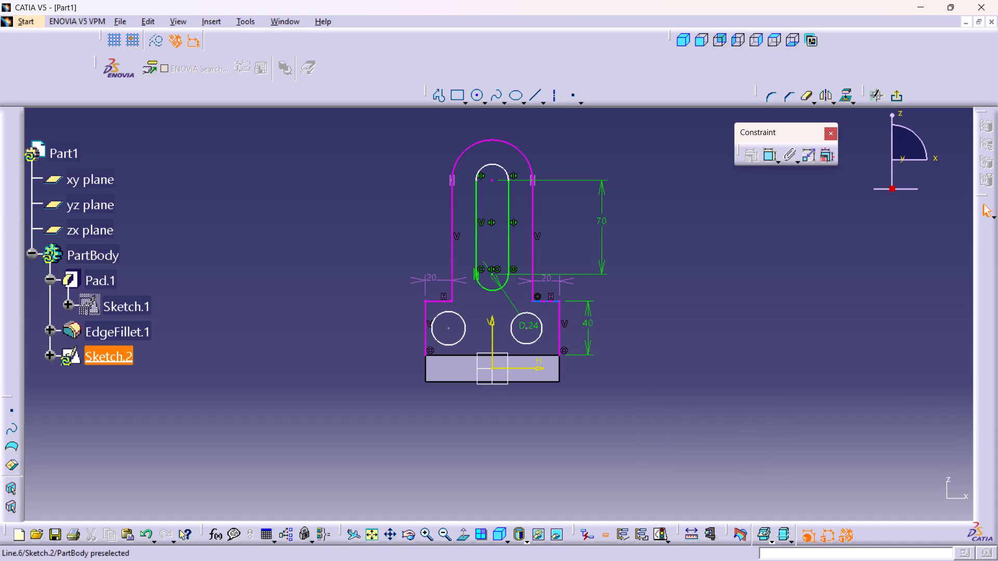
Delete the 70 mm dimension between the slot's arc centres and the 20 mm dimension on the right shoulder.
{"action": "right_click", "coordinate": [544, 275]}
{"action": "left_click", "coordinate": [588, 455]}
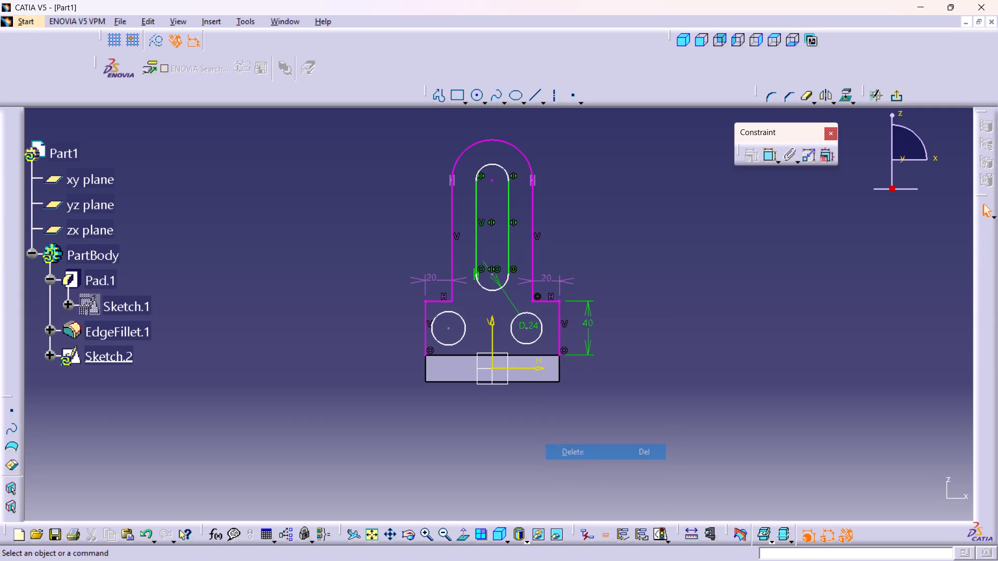
{"action": "right_click", "coordinate": [548, 274]}
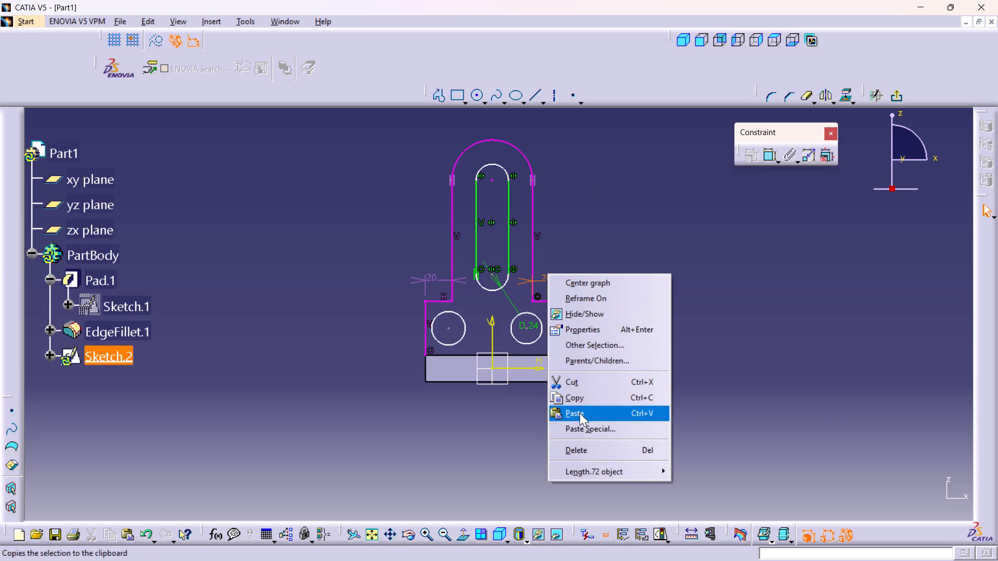
{"action": "left_click", "coordinate": [580, 444]}
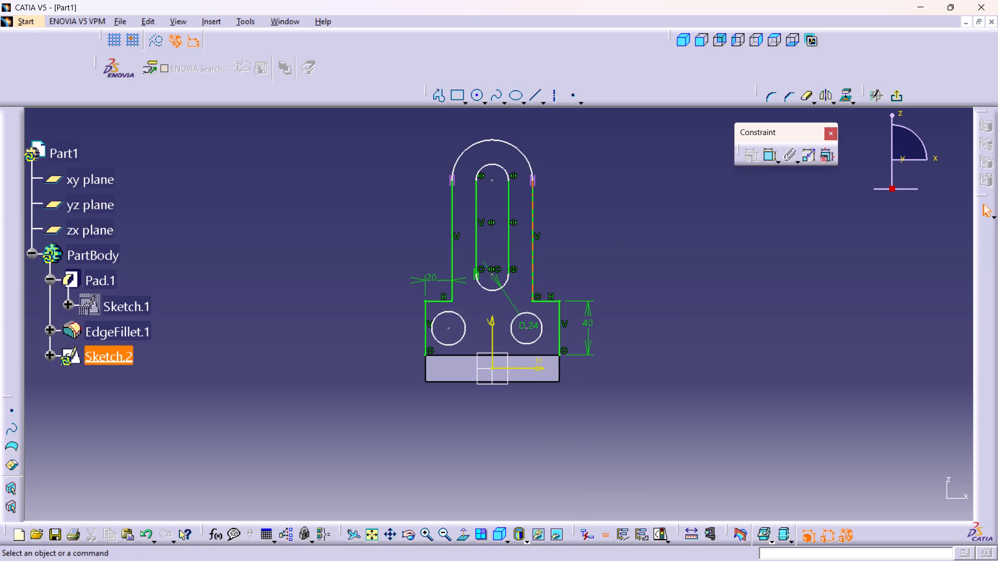
Dimension the vertical distance between the centres of the slot's top and bottom arcs again.
{"action": "double_click", "coordinate": [769, 152]}
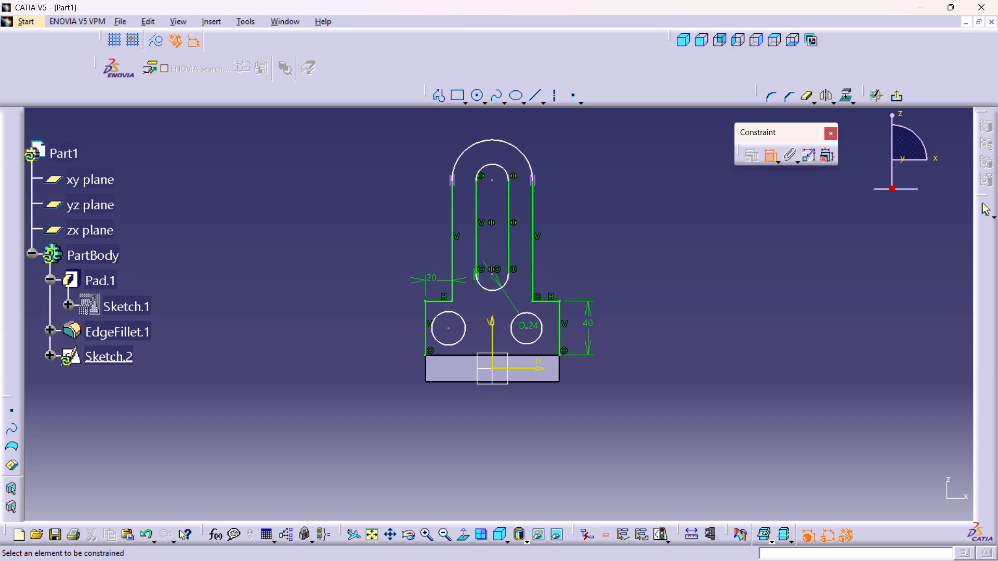
{"action": "left_click", "coordinate": [491, 178]}
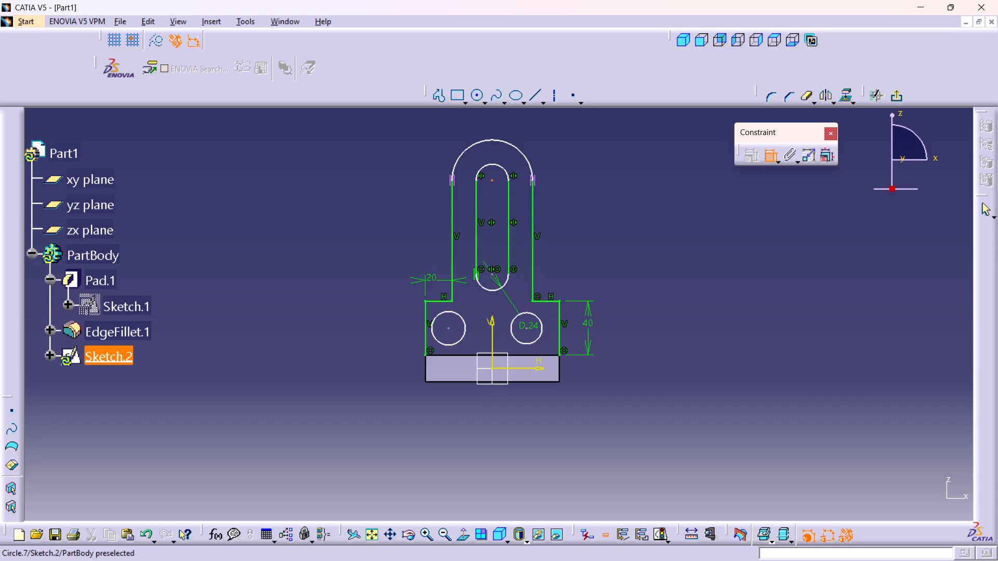
{"action": "left_click", "coordinate": [494, 273]}
{"action": "left_click", "coordinate": [597, 212]}
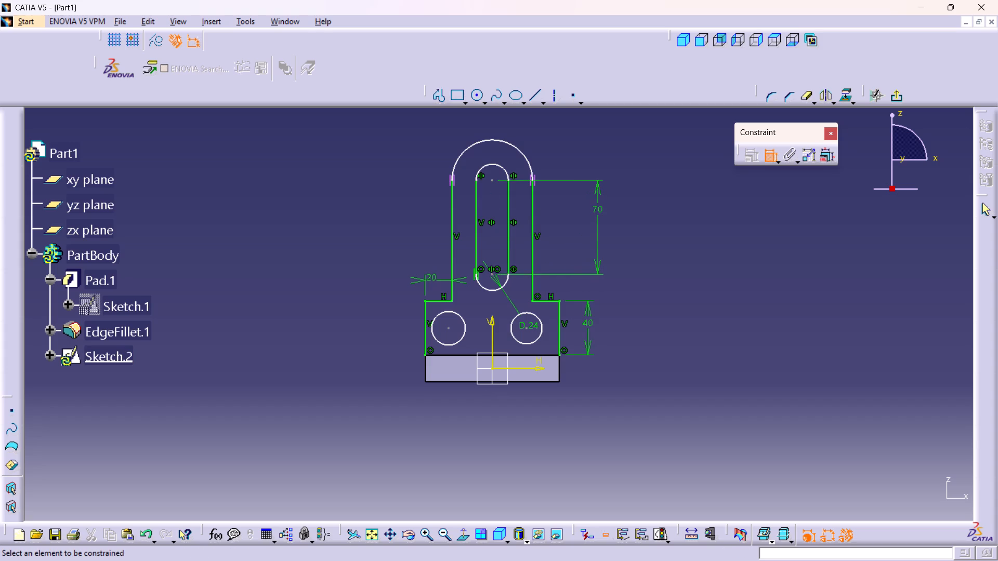
Dimension the diameter of the left hole in the wide lower section and set it to 24 mm.
{"action": "middle_click_drag", "start_coordinate": [474, 318], "coordinate": [466, 258]}
{"action": "right_click", "coordinate": [474, 318]}
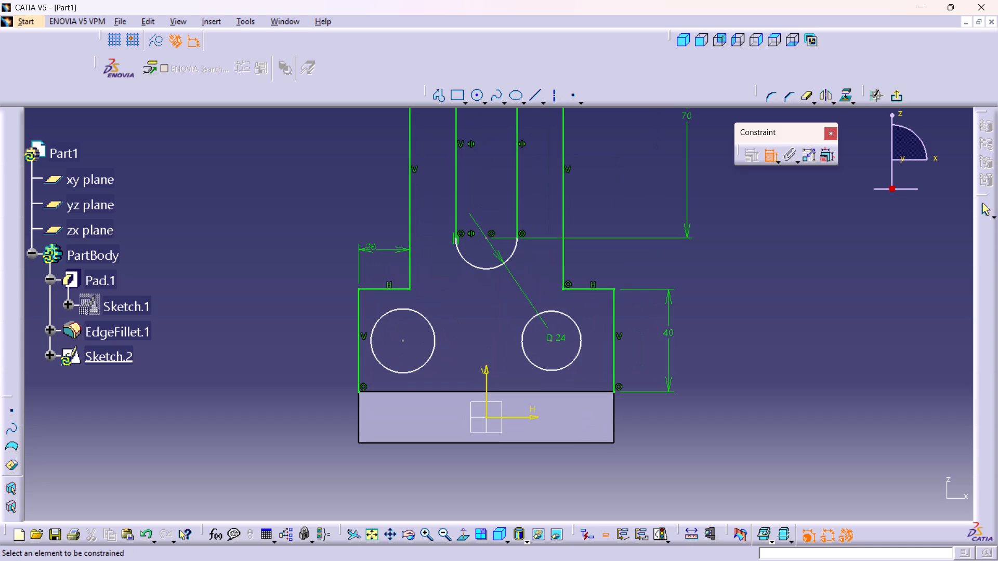
{"action": "left_click", "coordinate": [399, 372]}
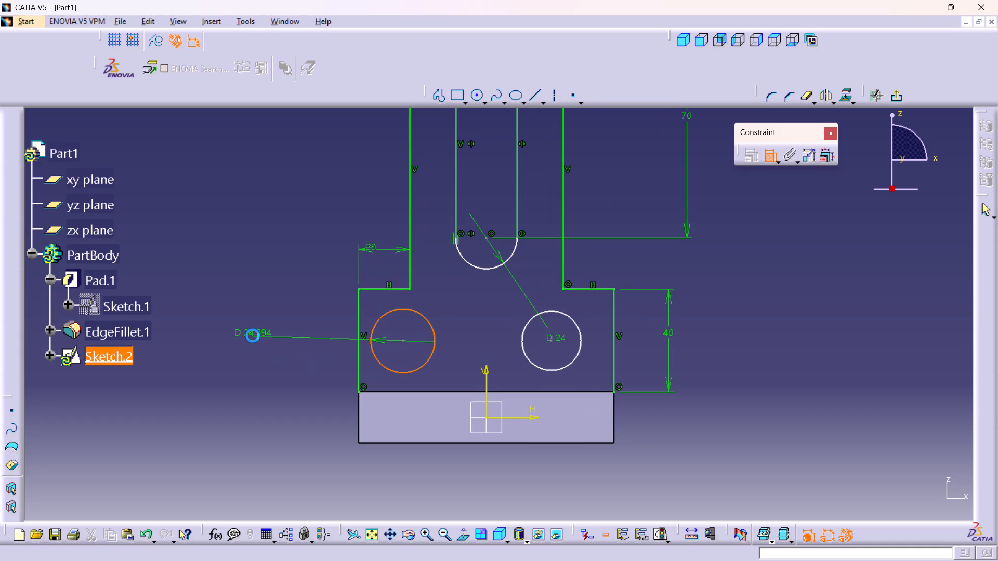
{"action": "left_click", "coordinate": [253, 336]}
{"action": "double_click", "coordinate": [253, 328]}
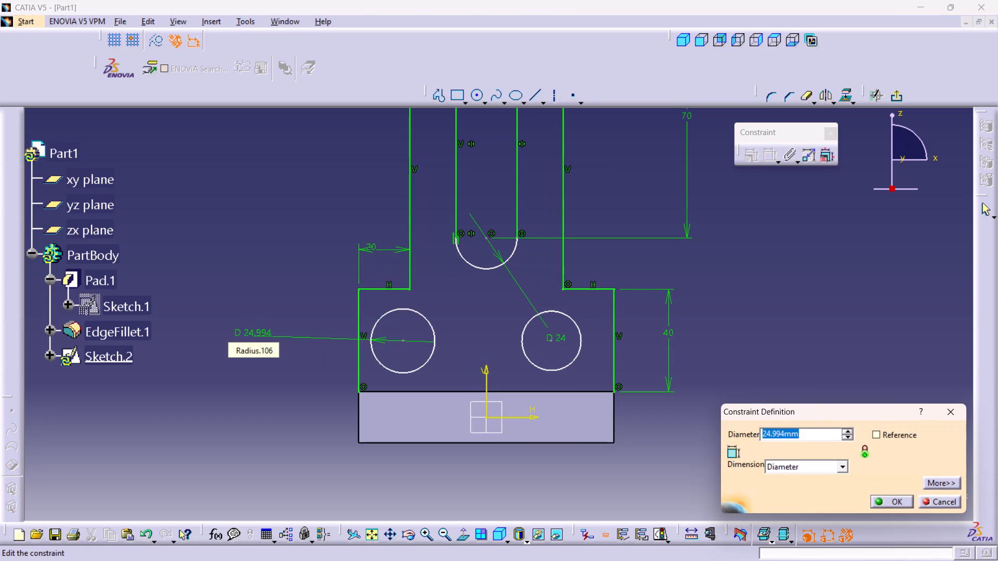
{"action": "type", "text": "24"}
{"action": "key", "text": "Return"}
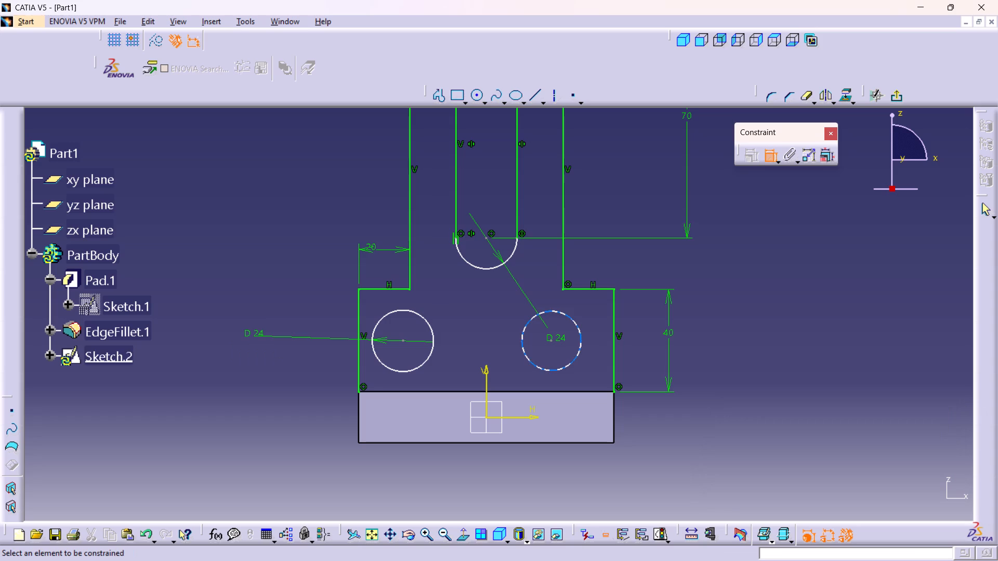
Dimension the diameter of the right hole in the wide lower section and set it to 24 mm.
{"action": "left_click", "coordinate": [574, 357]}
{"action": "left_click", "coordinate": [742, 451]}
{"action": "double_click", "coordinate": [745, 445]}
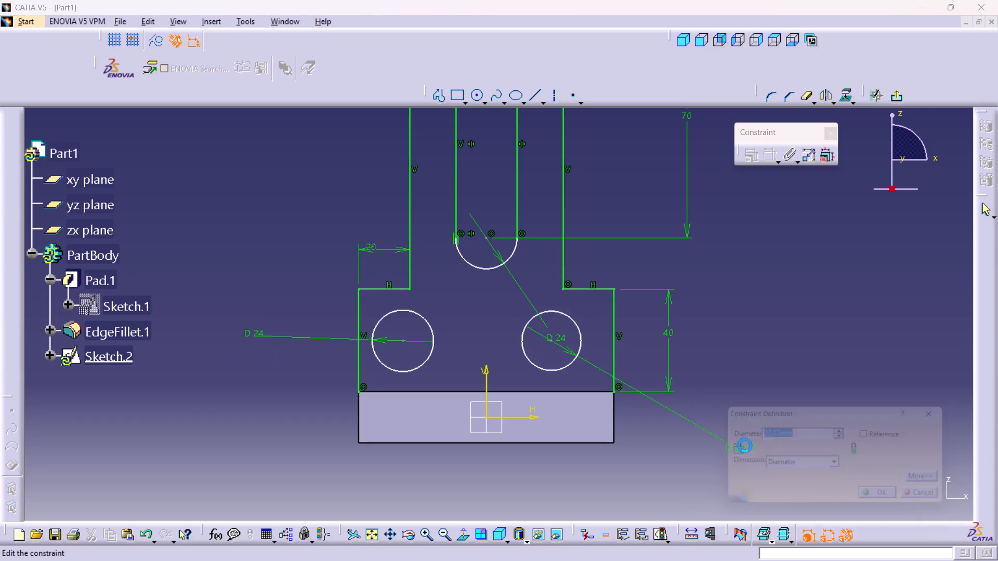
{"action": "type", "text": "24"}
{"action": "key", "text": "Return"}
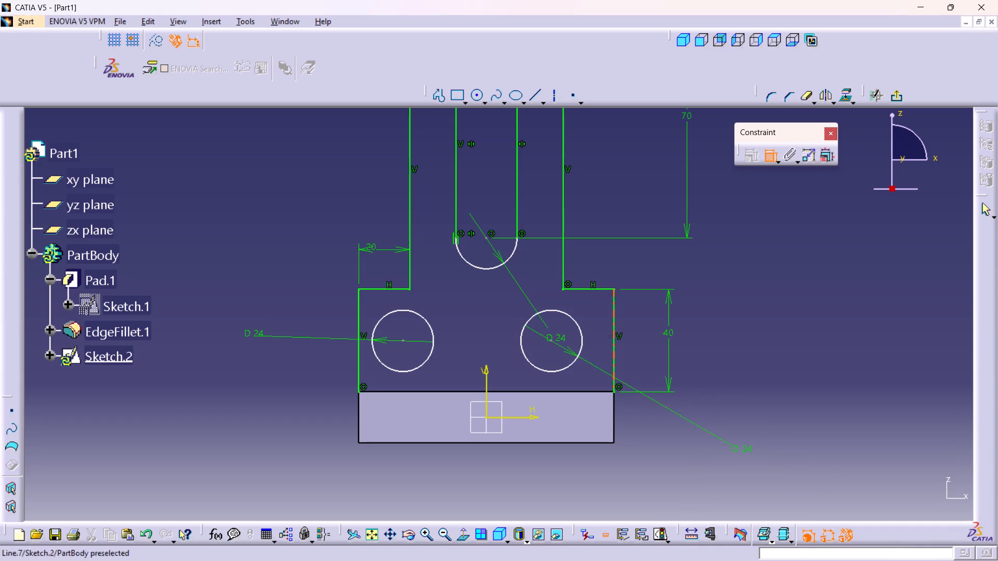
Constrain the centres of the two lower holes to be symmetric about the vertical sketch axis.
{"action": "left_click", "coordinate": [401, 341]}
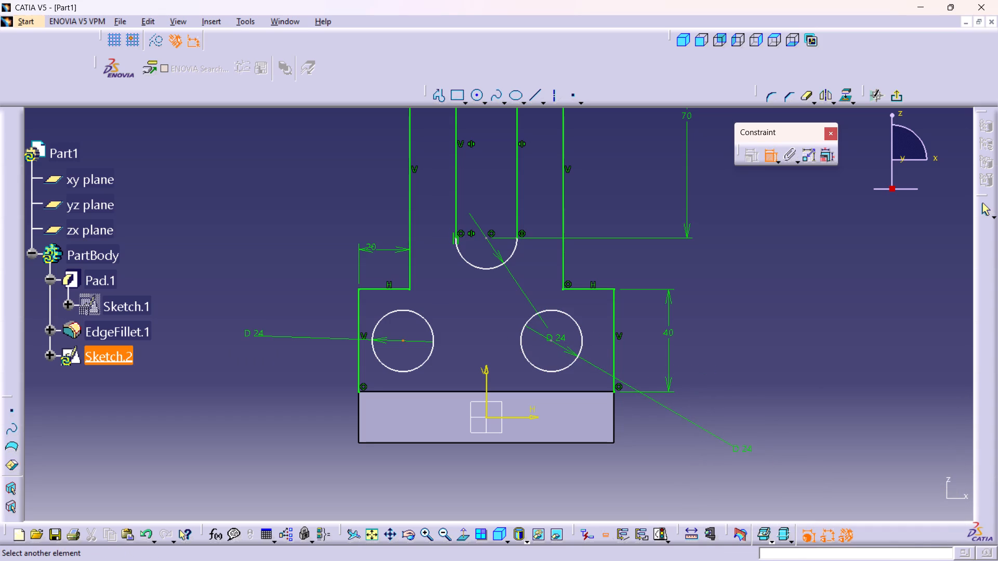
{"action": "left_click", "coordinate": [551, 340]}
{"action": "right_click", "coordinate": [488, 318]}
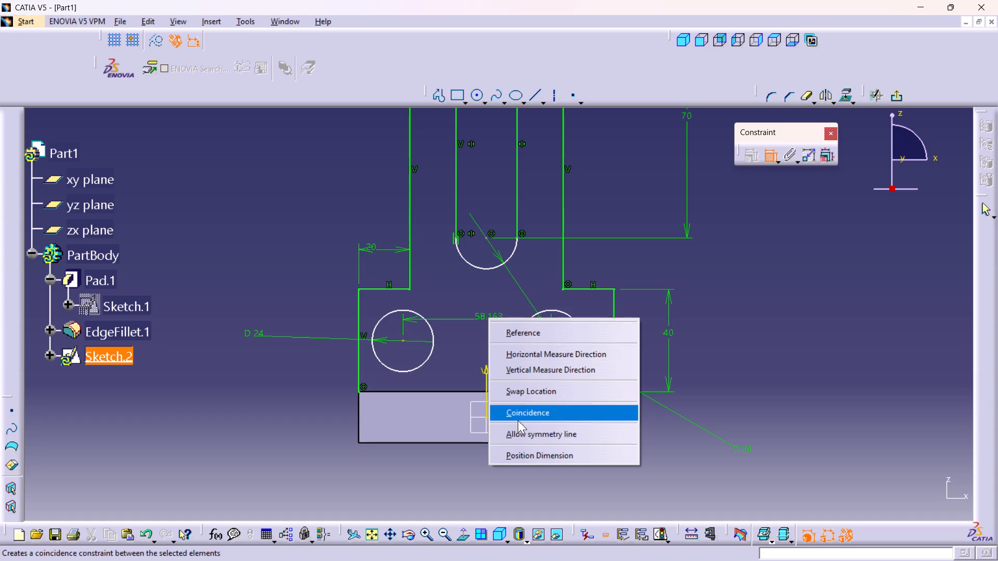
{"action": "left_click", "coordinate": [518, 429]}
{"action": "left_click", "coordinate": [485, 370]}
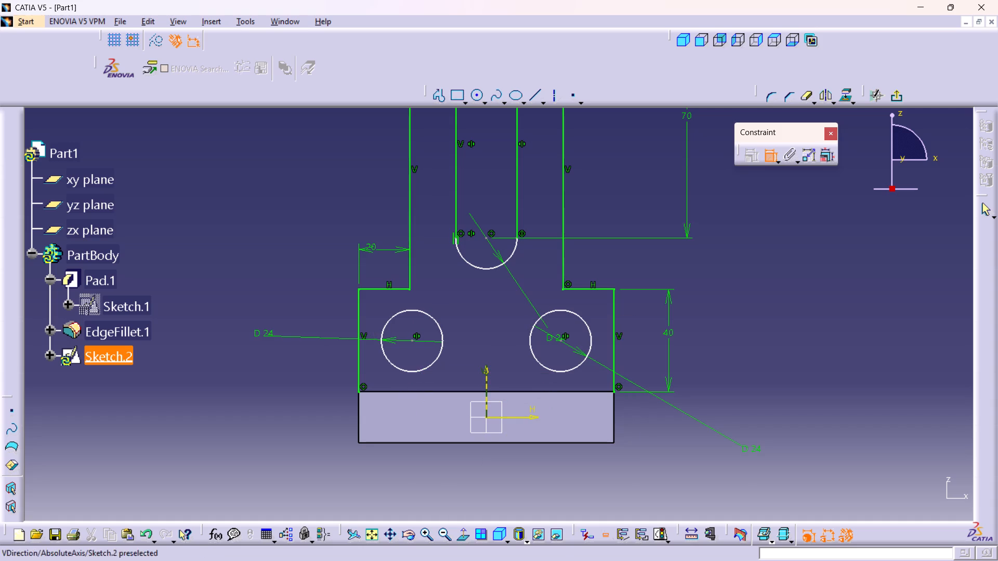
Dimension the horizontal distance between the two lower hole centres and set it to 50 mm.
{"action": "left_click", "coordinate": [412, 339]}
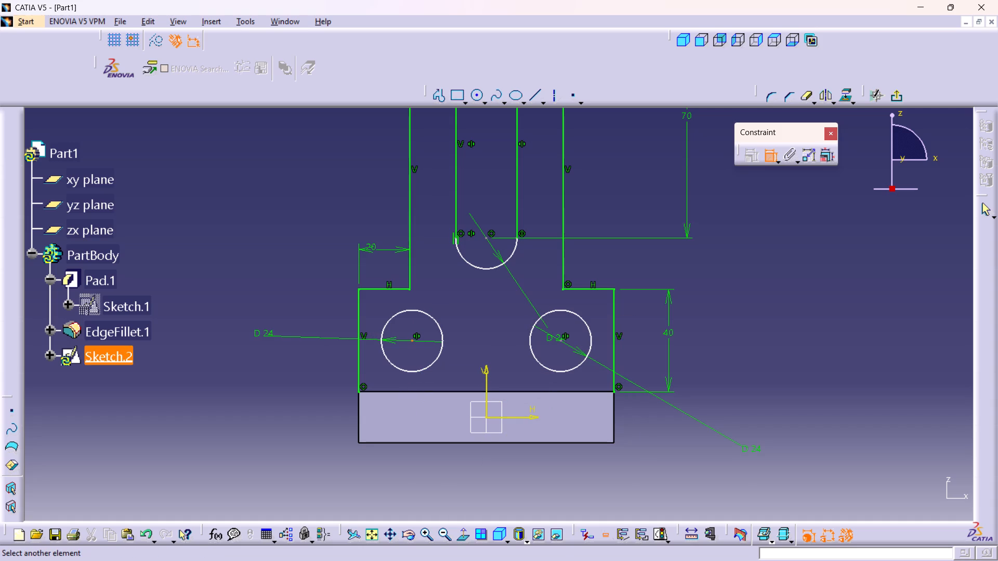
{"action": "left_click", "coordinate": [561, 340]}
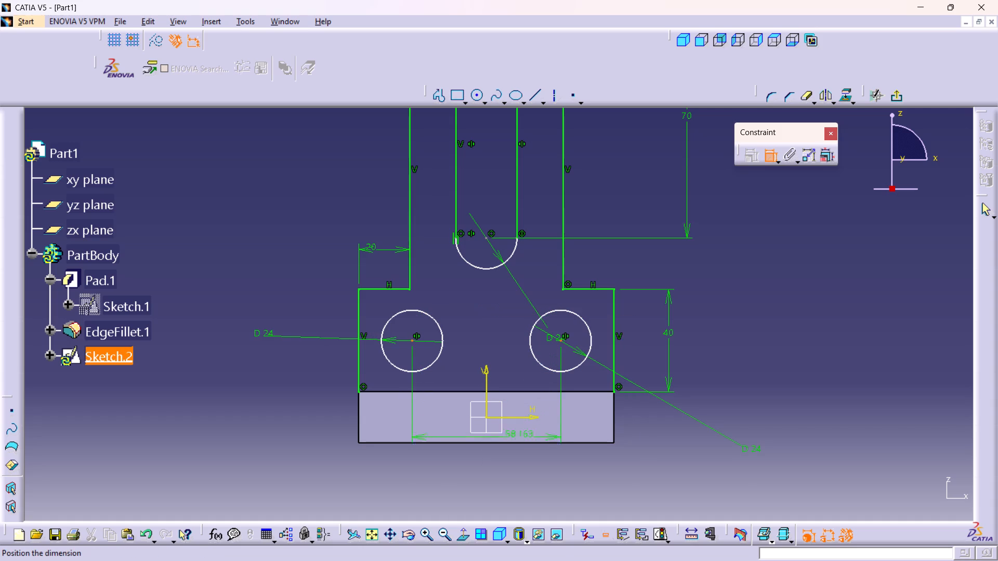
{"action": "left_click", "coordinate": [491, 473]}
{"action": "double_click", "coordinate": [490, 466]}
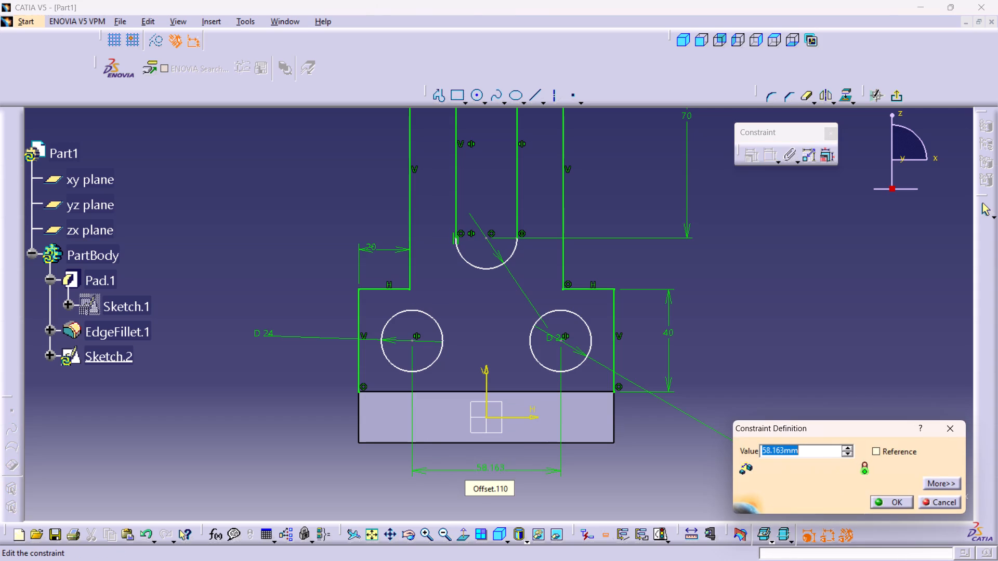
{"action": "type", "text": "50"}
{"action": "key", "text": "Return"}
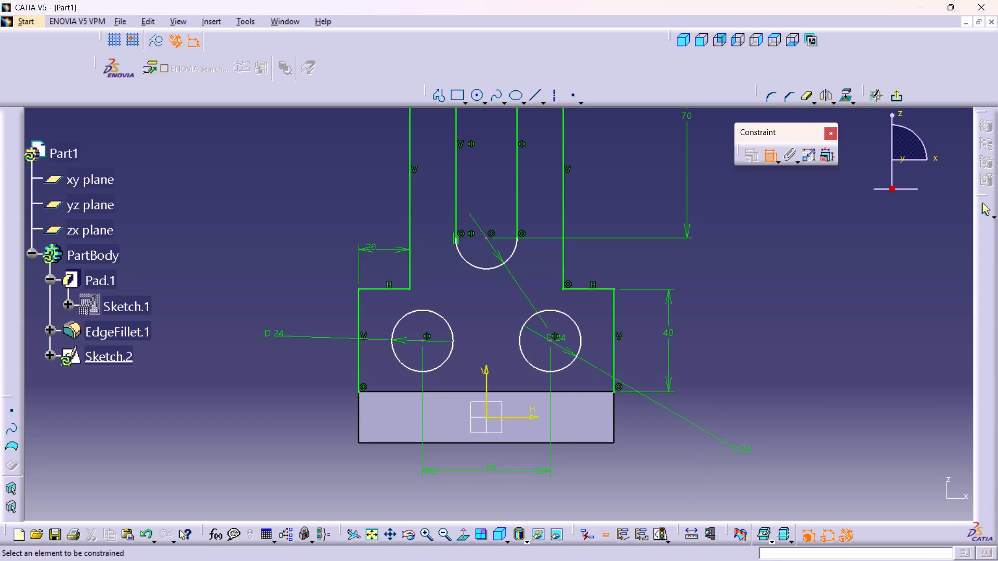
Dimension the vertical distance from the left lower hole's centre to the plate's top edge and set it to 20 mm.
{"action": "middle_click_drag", "start_coordinate": [514, 368], "coordinate": [510, 335]}
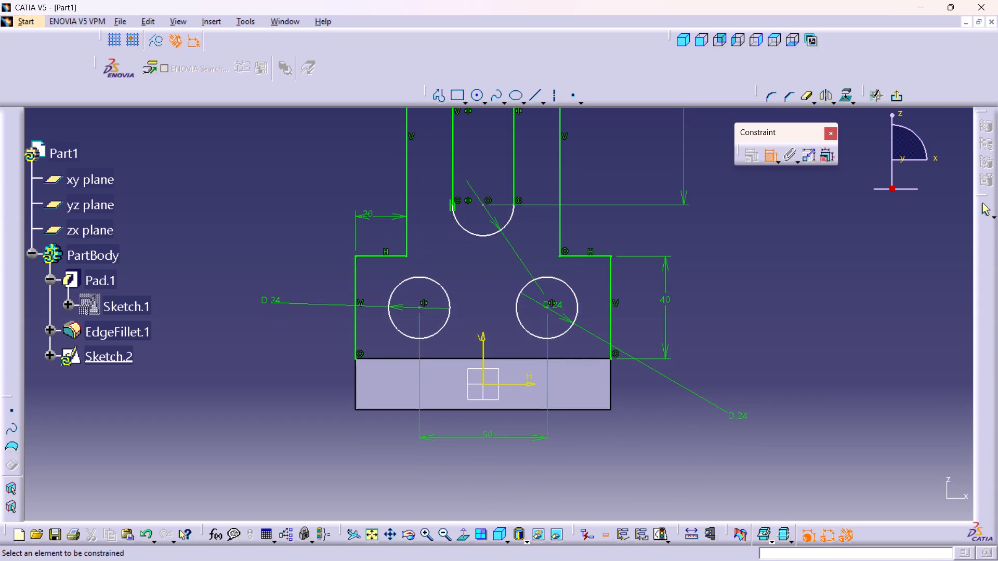
{"action": "left_click", "coordinate": [418, 307]}
{"action": "left_click", "coordinate": [446, 359]}
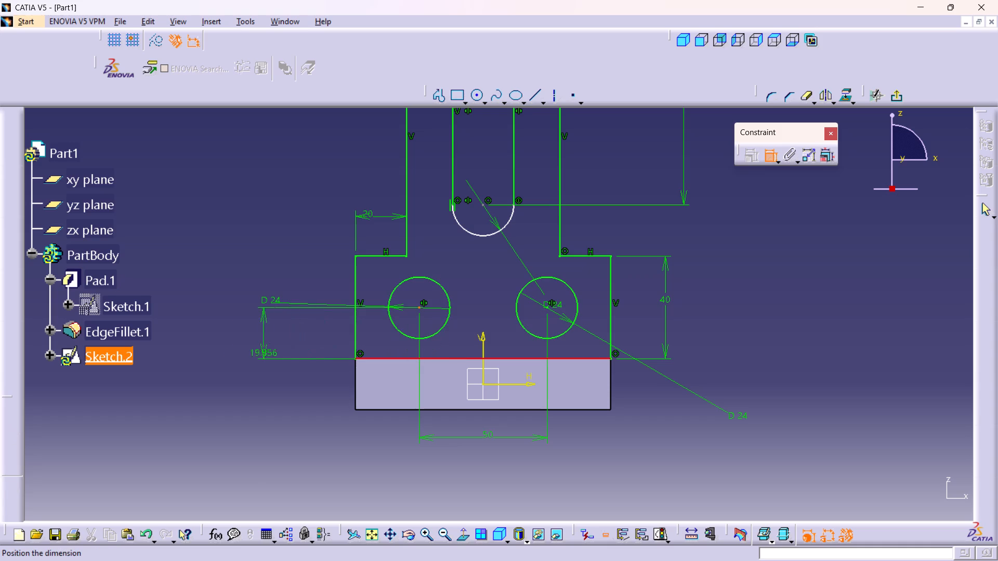
{"action": "left_click", "coordinate": [206, 339]}
{"action": "double_click", "coordinate": [205, 335]}
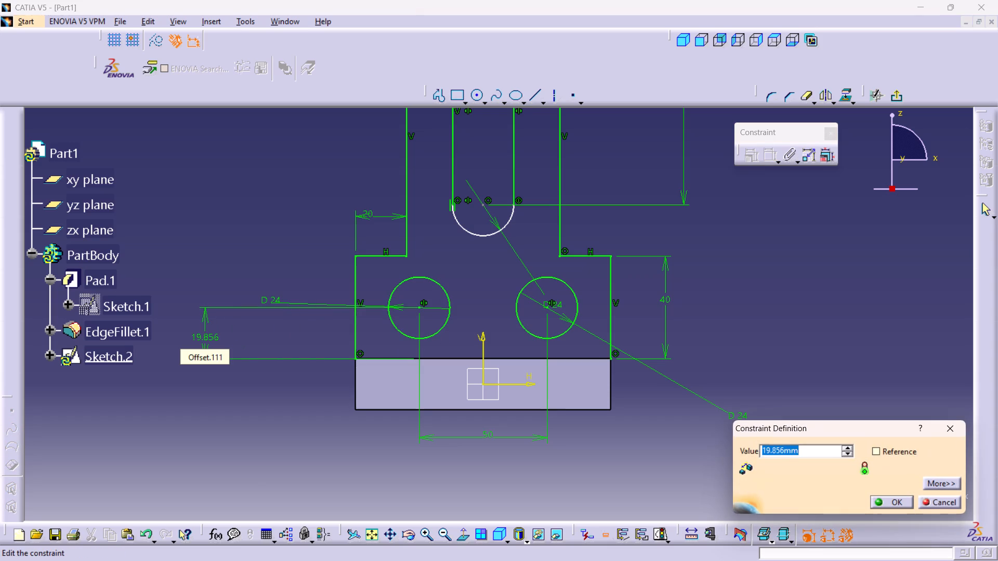
{"action": "type", "text": "20"}
{"action": "key", "text": "Return"}
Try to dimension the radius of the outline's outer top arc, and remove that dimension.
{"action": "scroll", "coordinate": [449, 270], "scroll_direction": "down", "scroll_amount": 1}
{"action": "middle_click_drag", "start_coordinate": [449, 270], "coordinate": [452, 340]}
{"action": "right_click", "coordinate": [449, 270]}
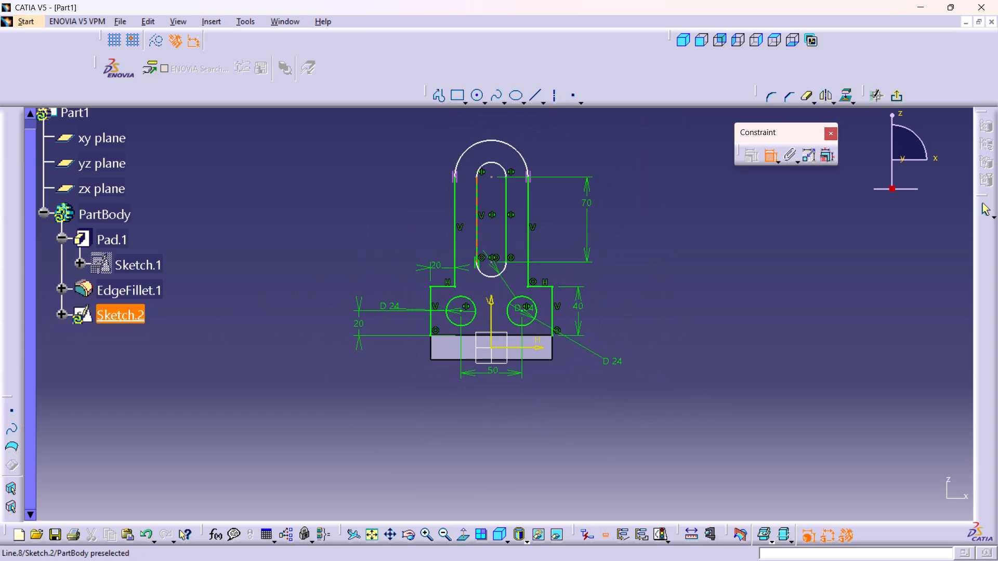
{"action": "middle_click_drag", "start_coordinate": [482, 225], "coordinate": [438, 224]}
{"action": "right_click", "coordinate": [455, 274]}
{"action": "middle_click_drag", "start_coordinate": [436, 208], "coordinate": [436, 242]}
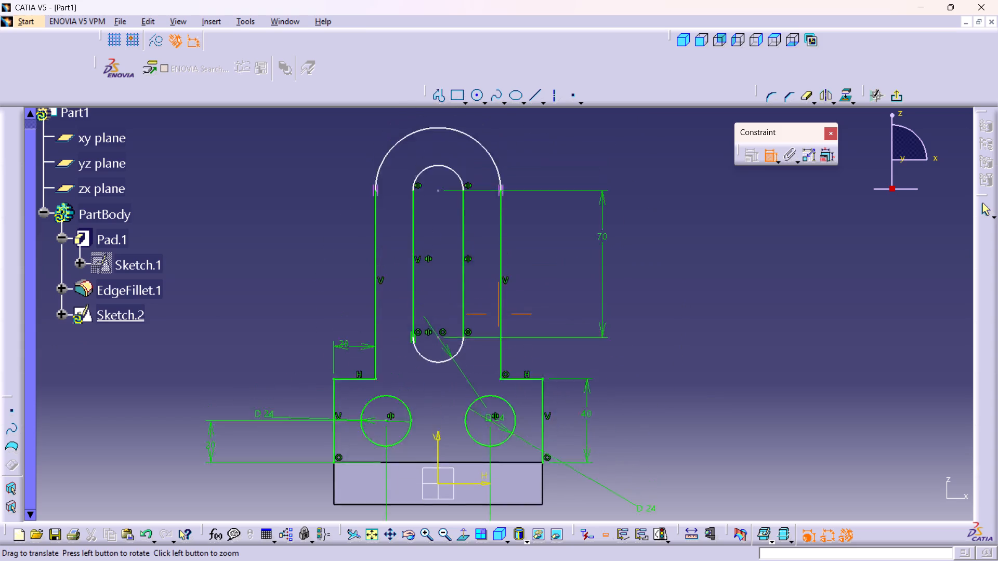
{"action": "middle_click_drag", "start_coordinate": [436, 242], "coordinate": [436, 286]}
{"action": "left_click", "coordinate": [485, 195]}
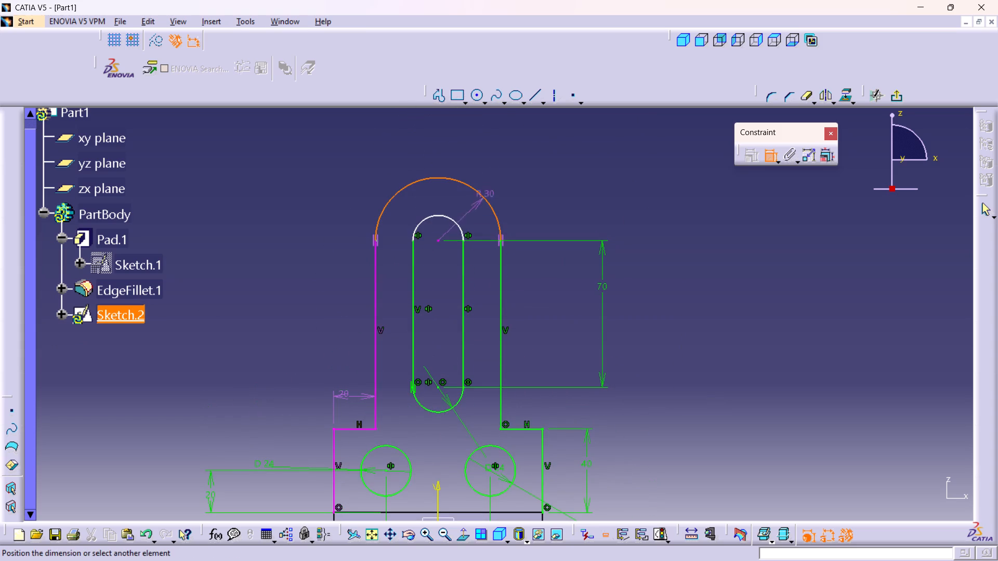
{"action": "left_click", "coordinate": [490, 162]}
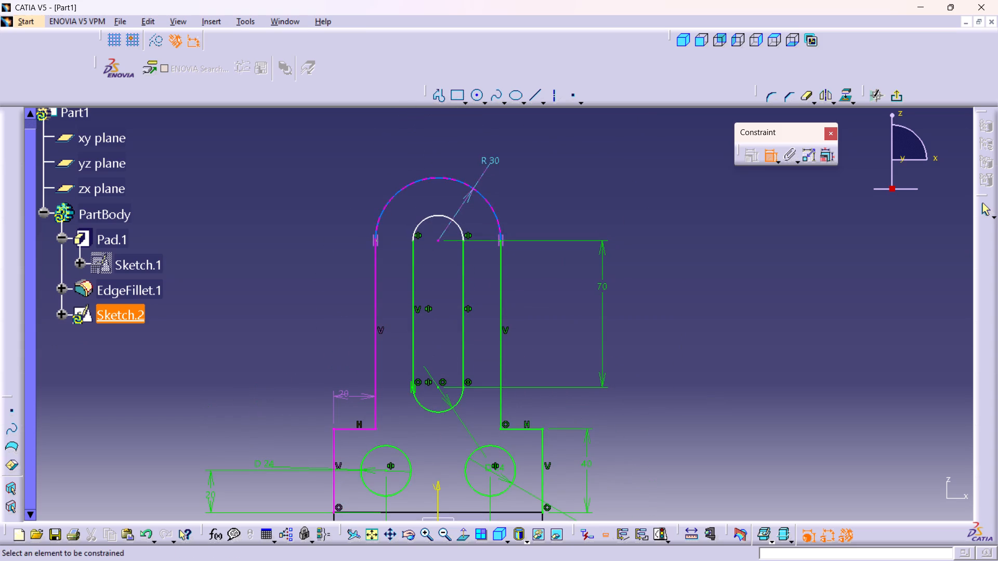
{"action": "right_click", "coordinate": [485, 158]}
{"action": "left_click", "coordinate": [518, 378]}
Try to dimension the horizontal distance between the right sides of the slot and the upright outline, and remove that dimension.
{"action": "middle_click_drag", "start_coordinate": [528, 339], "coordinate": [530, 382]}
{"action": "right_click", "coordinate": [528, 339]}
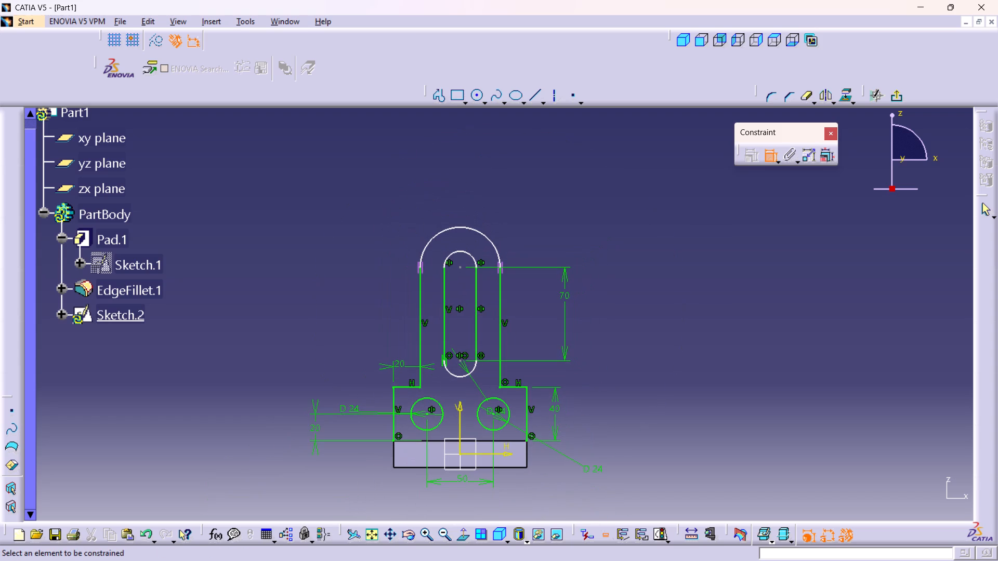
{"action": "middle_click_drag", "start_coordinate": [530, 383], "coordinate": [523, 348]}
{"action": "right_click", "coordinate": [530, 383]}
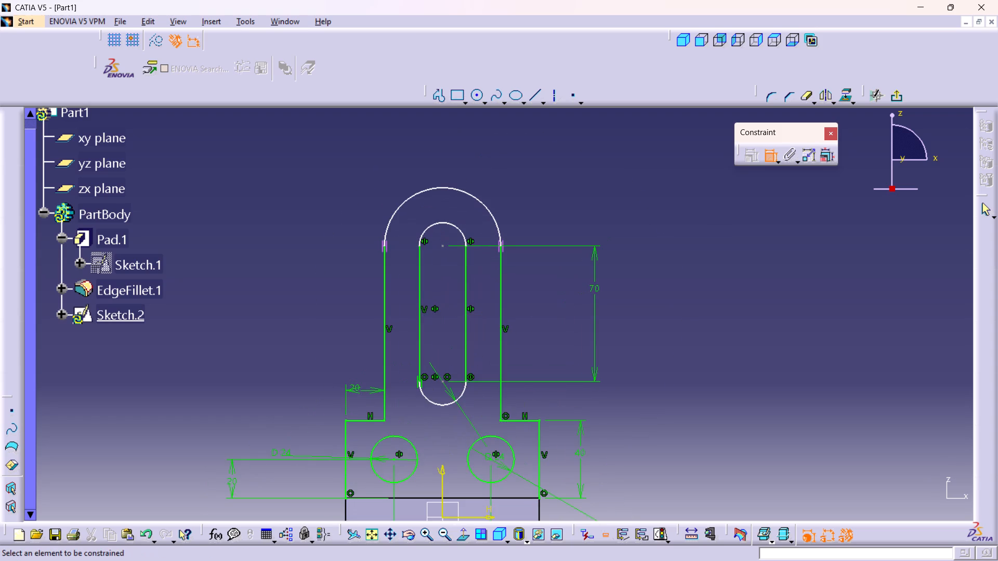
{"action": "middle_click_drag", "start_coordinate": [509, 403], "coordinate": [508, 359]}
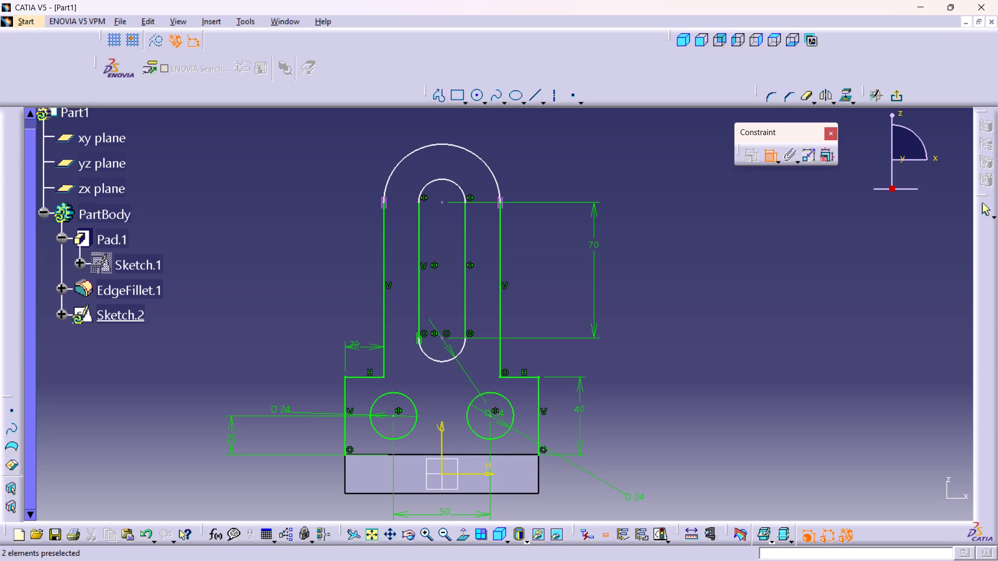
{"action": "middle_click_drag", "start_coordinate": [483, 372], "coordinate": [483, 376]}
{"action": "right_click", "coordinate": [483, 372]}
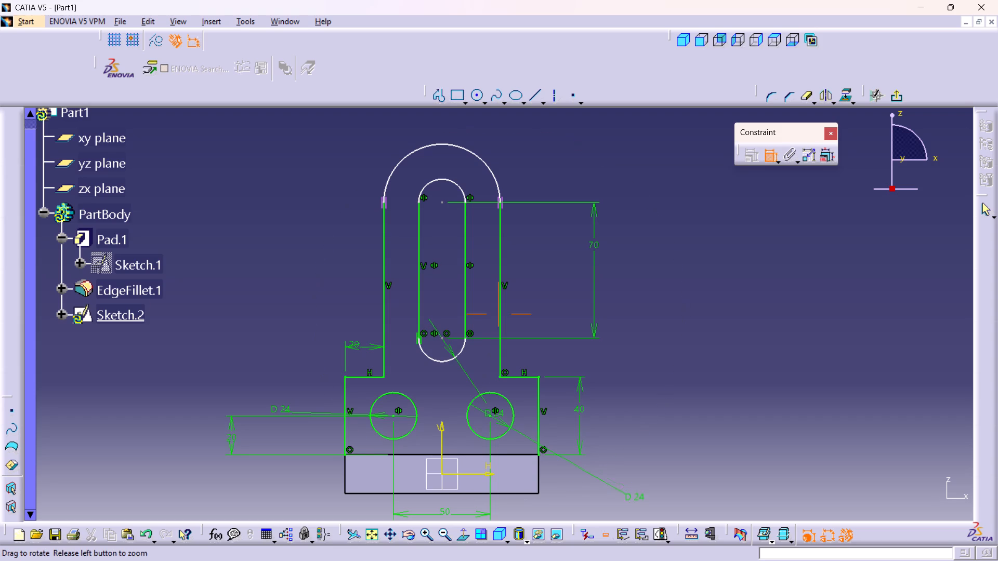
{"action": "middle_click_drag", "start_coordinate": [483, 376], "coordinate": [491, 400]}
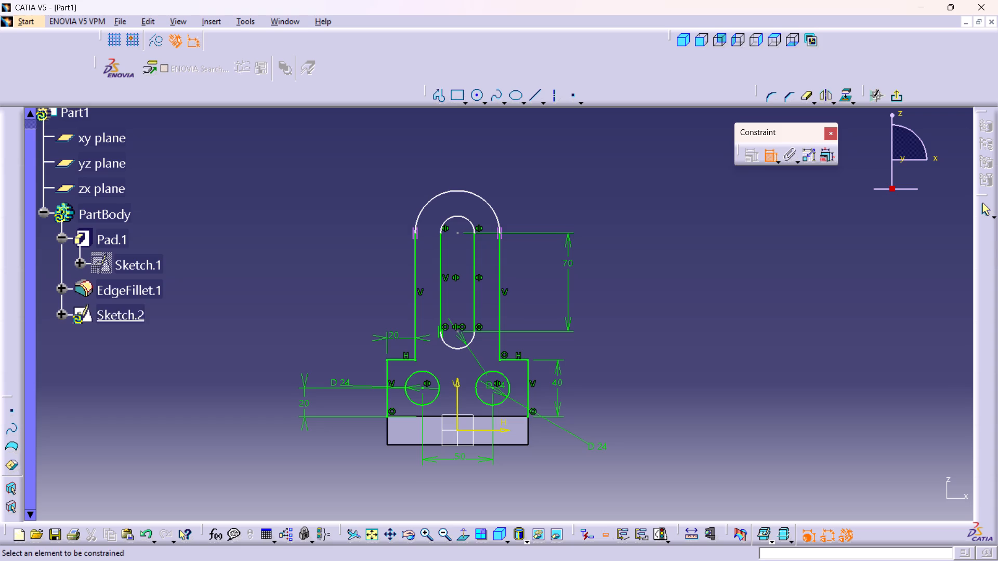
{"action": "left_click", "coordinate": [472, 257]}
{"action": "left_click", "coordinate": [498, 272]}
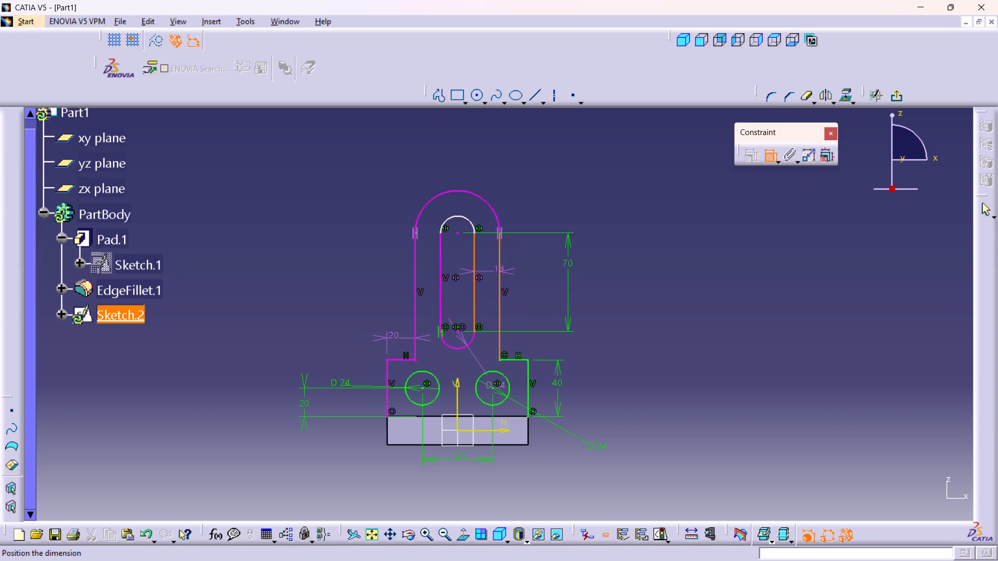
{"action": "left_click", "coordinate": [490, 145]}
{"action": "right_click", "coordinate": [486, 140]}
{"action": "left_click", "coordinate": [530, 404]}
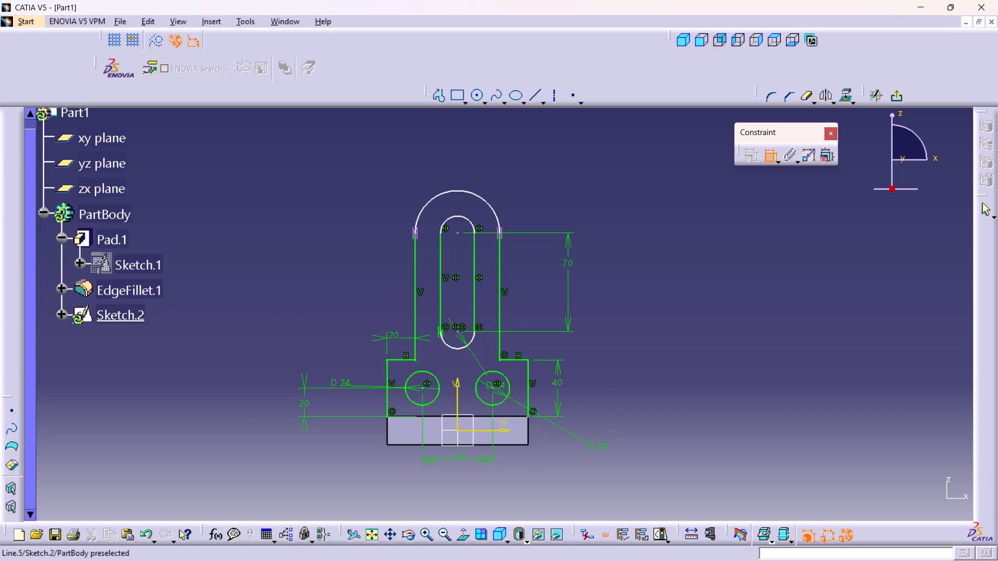
Make the slot's upper arc tangent to both the left and right vertical sides of the slot.
{"action": "middle_click_drag", "start_coordinate": [456, 343], "coordinate": [449, 315]}
{"action": "right_click", "coordinate": [456, 343]}
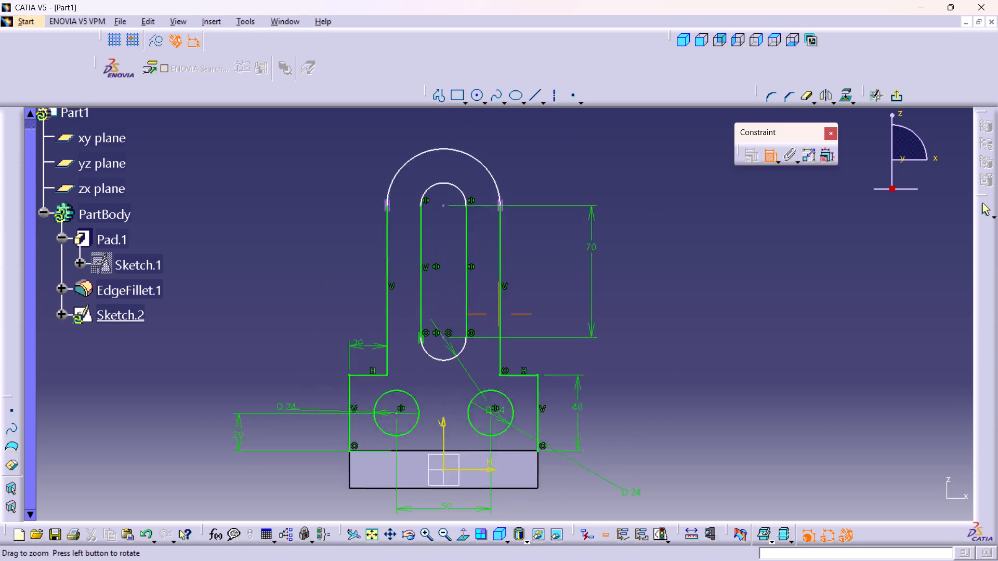
{"action": "middle_click_drag", "start_coordinate": [449, 315], "coordinate": [442, 264]}
{"action": "middle_click_drag", "start_coordinate": [421, 208], "coordinate": [456, 341]}
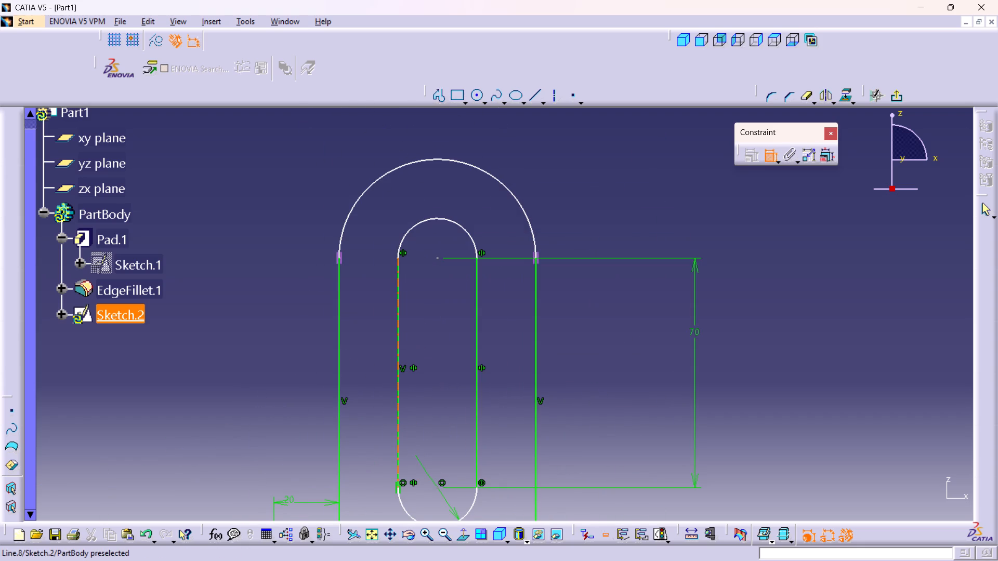
{"action": "left_click", "coordinate": [402, 270]}
{"action": "left_click", "coordinate": [405, 232]}
{"action": "right_click", "coordinate": [402, 206]}
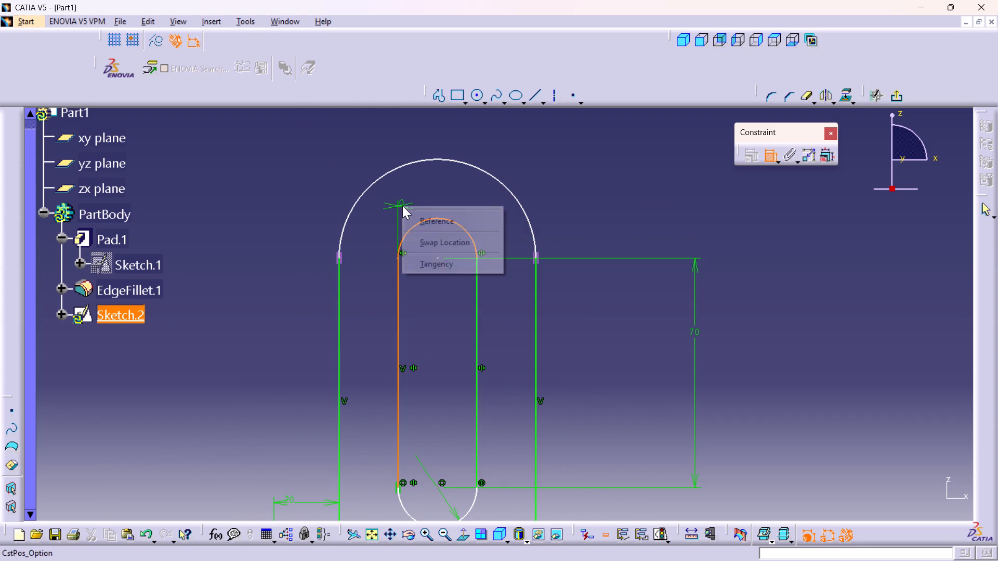
{"action": "left_click", "coordinate": [431, 262]}
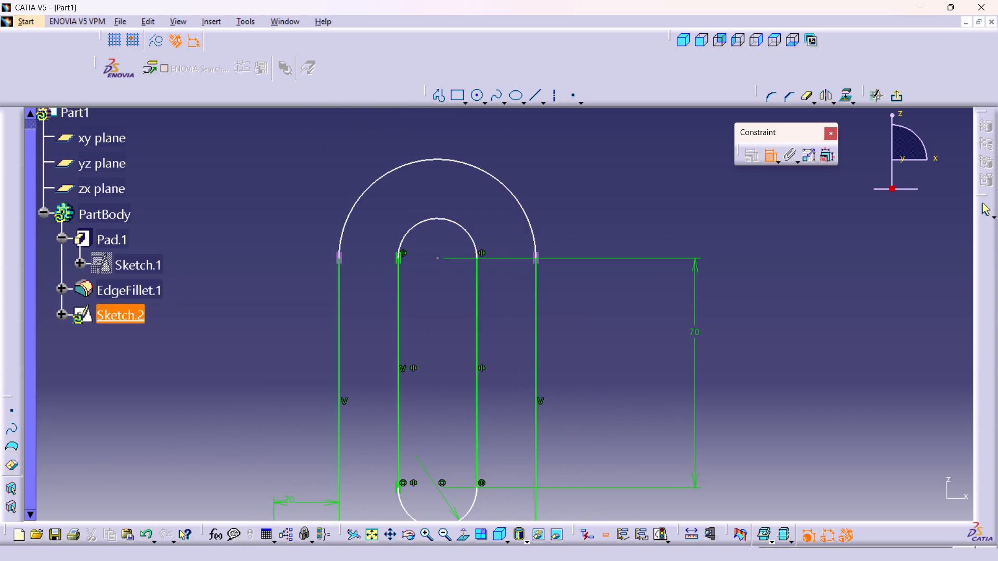
{"action": "left_click", "coordinate": [476, 305]}
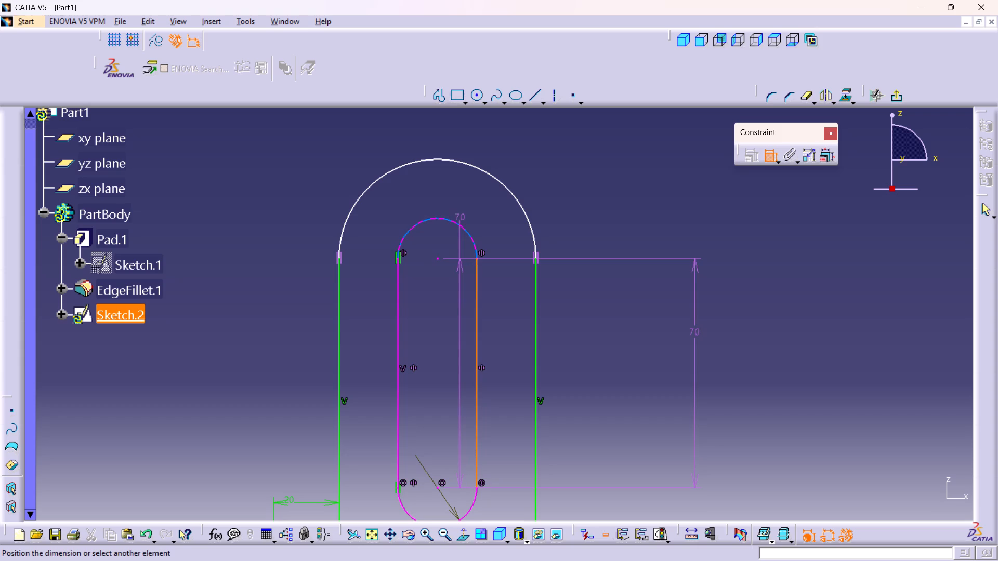
{"action": "left_click", "coordinate": [461, 228]}
{"action": "right_click", "coordinate": [476, 203]}
{"action": "left_click", "coordinate": [497, 259]}
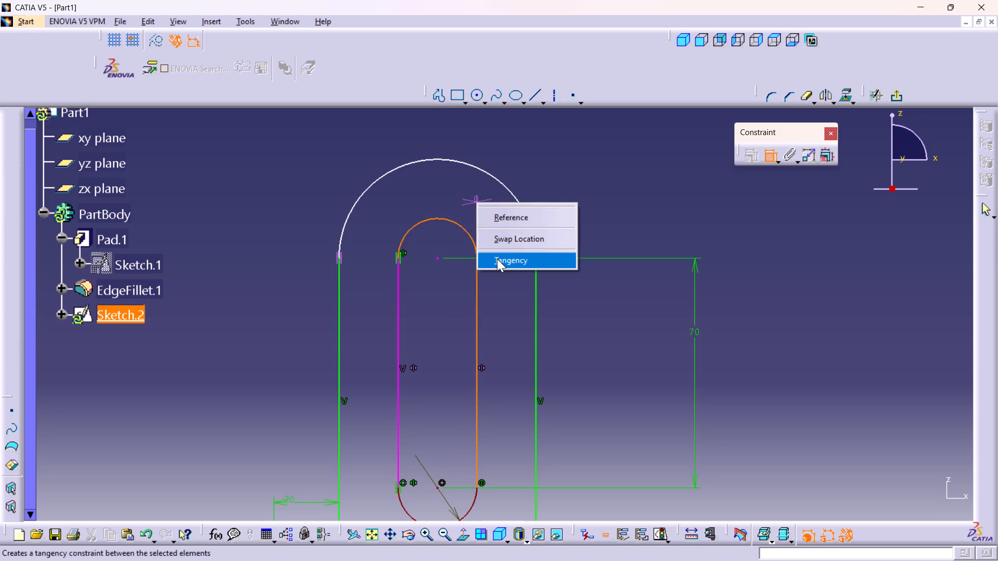
Dimension the slot's lower arc centre from the horizontal sketch axis, set the distance to 60 mm and exit the sketch.
{"action": "middle_click_drag", "start_coordinate": [497, 338], "coordinate": [503, 369]}
{"action": "right_click", "coordinate": [497, 337]}
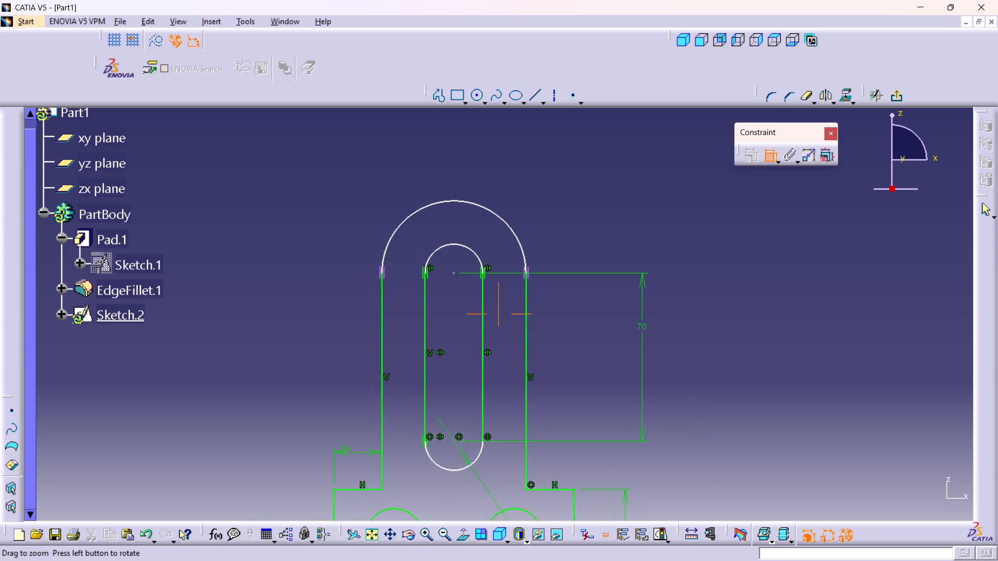
{"action": "middle_click_drag", "start_coordinate": [503, 369], "coordinate": [503, 384]}
{"action": "middle_click_drag", "start_coordinate": [503, 384], "coordinate": [503, 411]}
{"action": "right_click", "coordinate": [503, 384]}
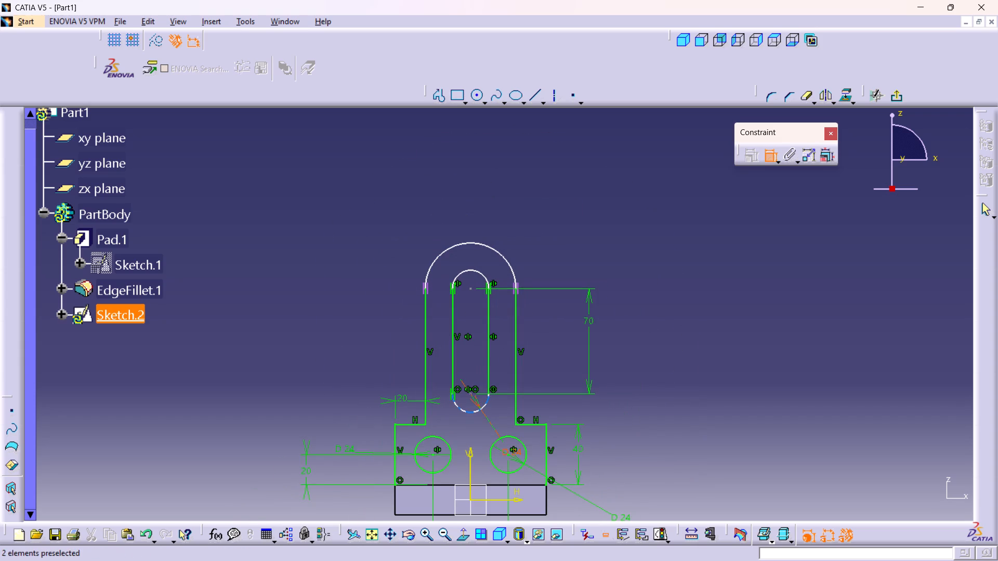
{"action": "middle_click_drag", "start_coordinate": [493, 422], "coordinate": [473, 336]}
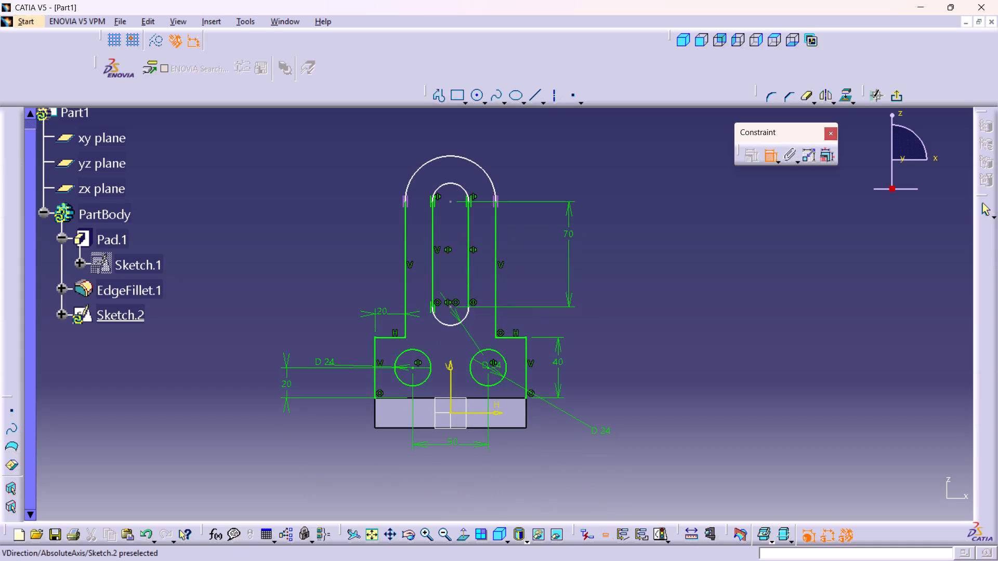
{"action": "left_click", "coordinate": [483, 412]}
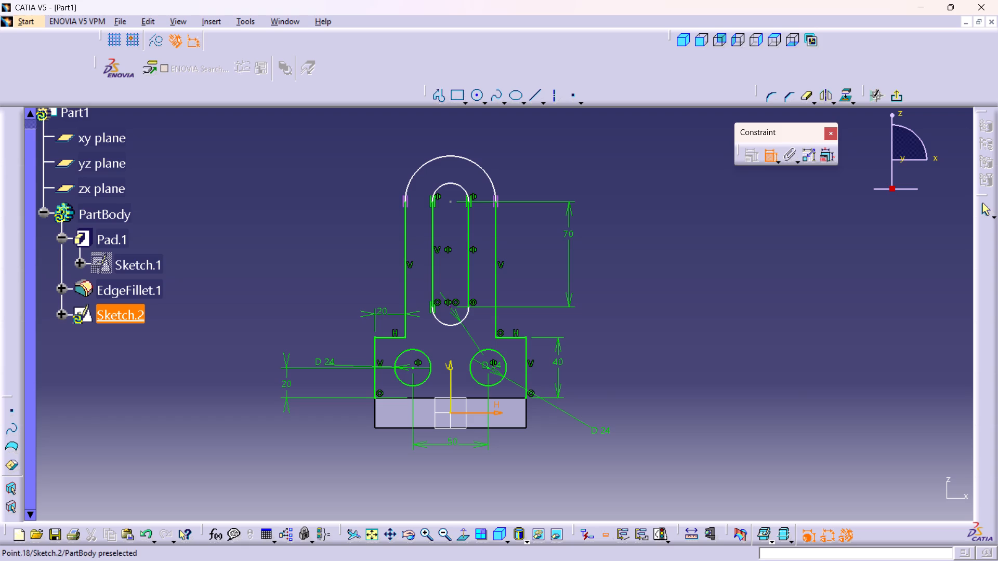
{"action": "left_click", "coordinate": [451, 306]}
{"action": "left_click", "coordinate": [704, 369]}
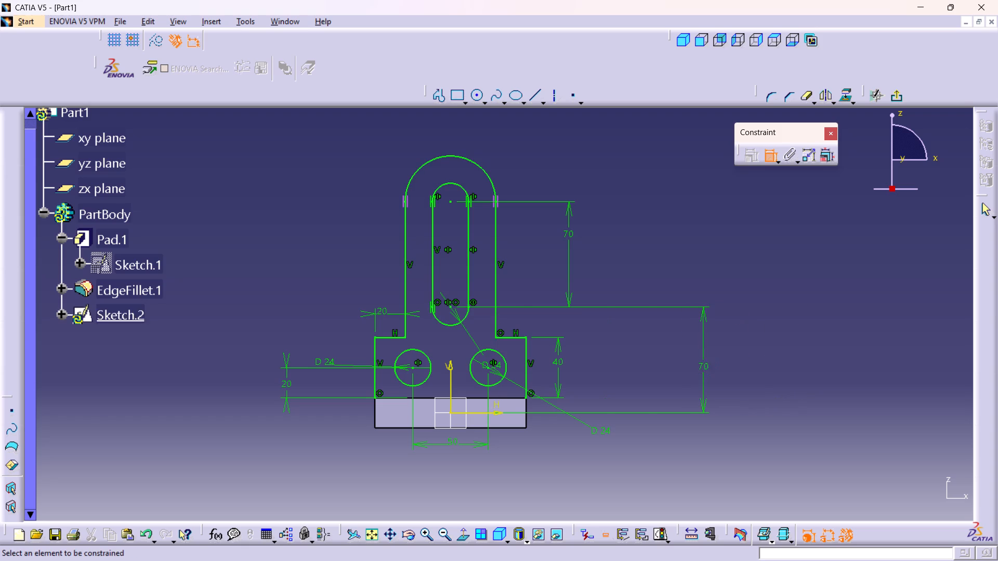
{"action": "double_click", "coordinate": [705, 365]}
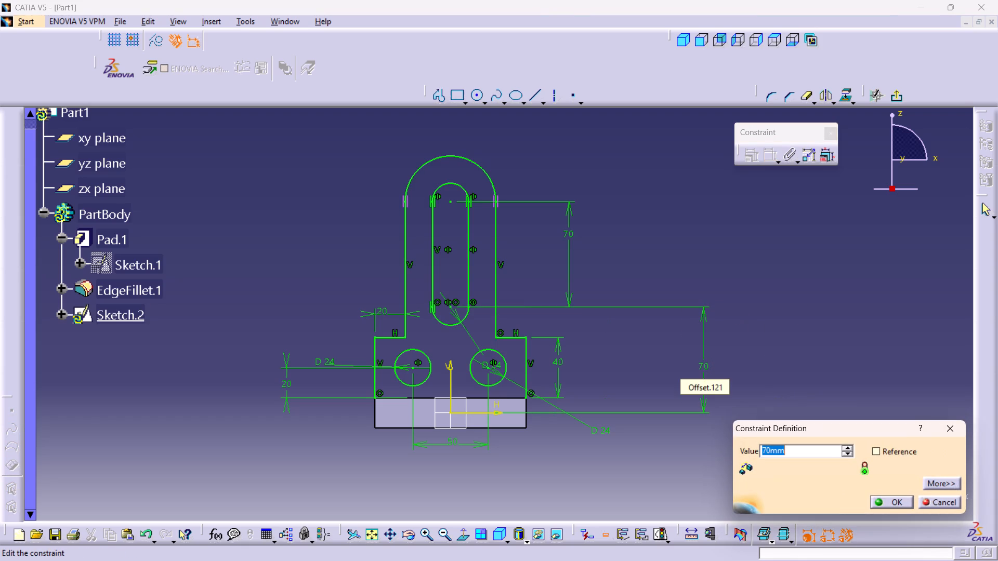
{"action": "type", "text": "60"}
{"action": "key", "text": "Return"}
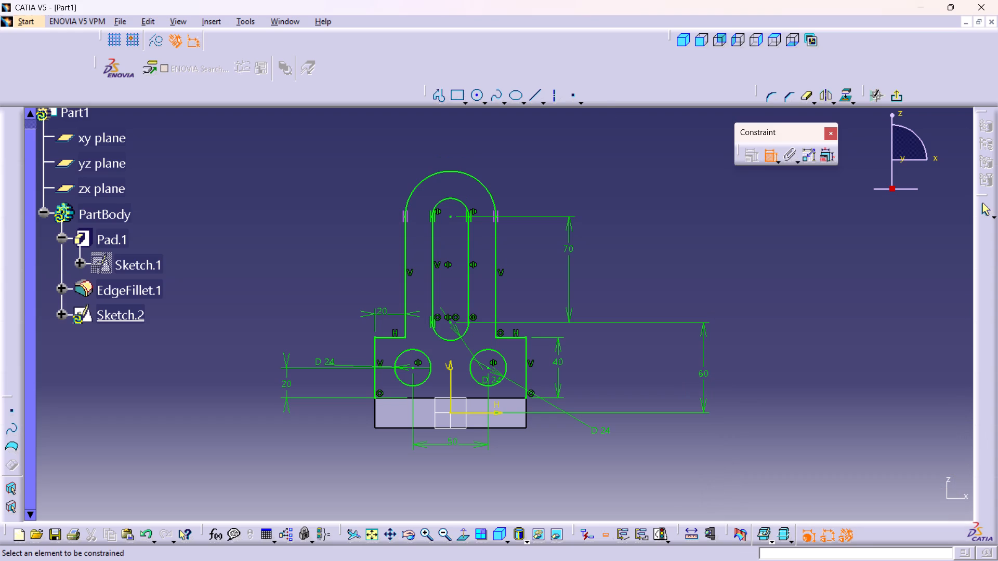
{"action": "left_click", "coordinate": [897, 99]}
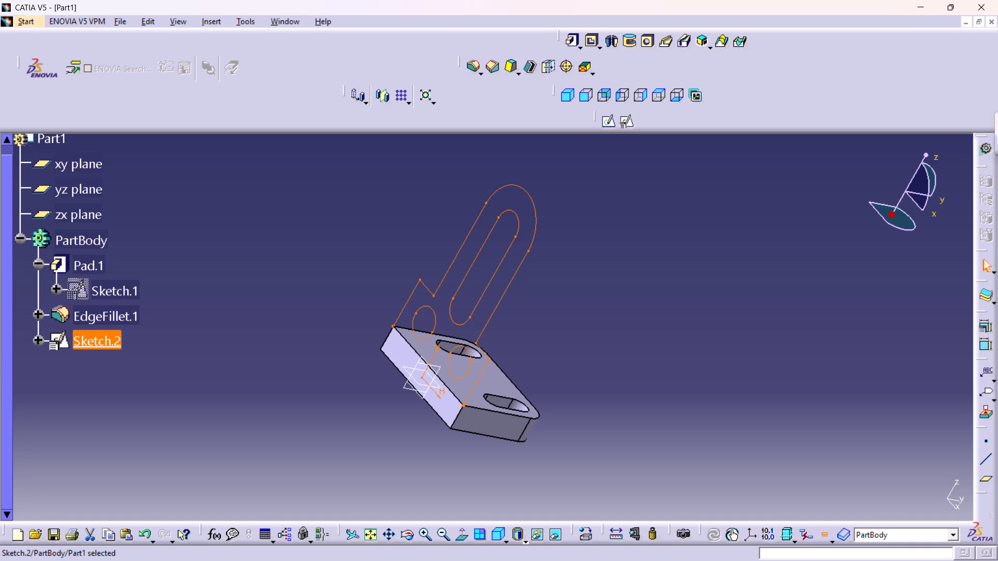
Reopen Sketch.2 and project the plate's top edge onto the sketch plane to close the bottom of the upright profile.
{"action": "double_click", "coordinate": [88, 333]}
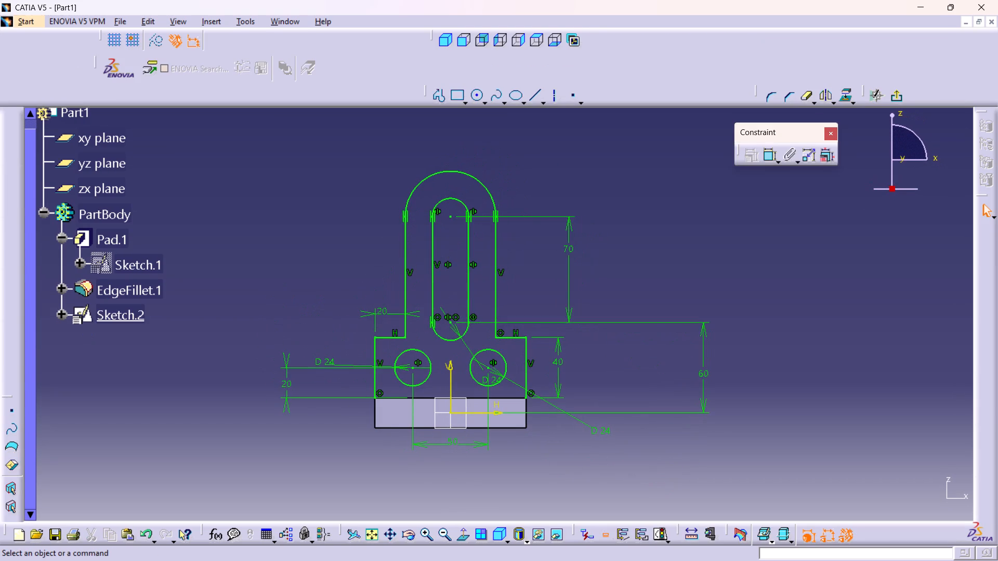
{"action": "left_click", "coordinate": [481, 397]}
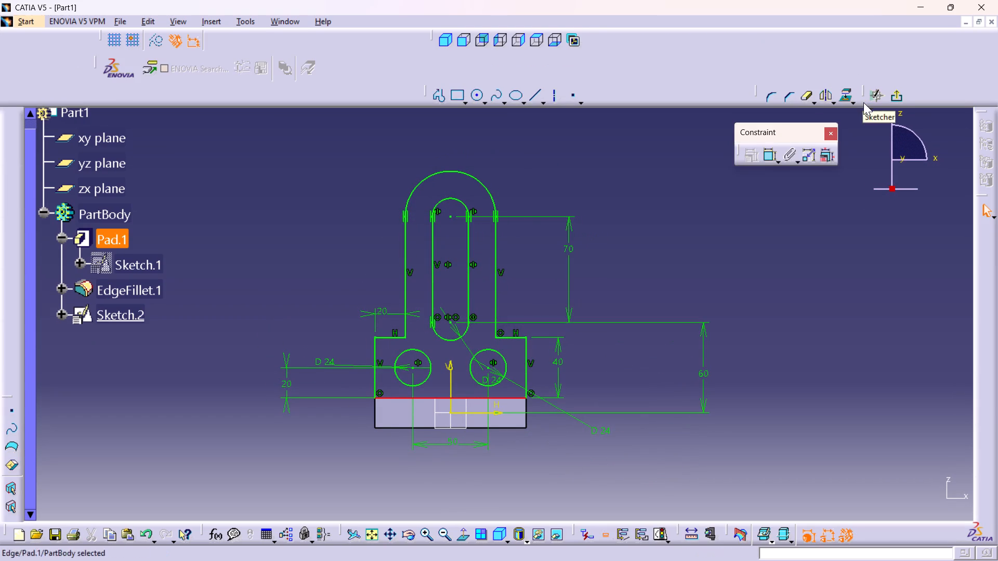
{"action": "left_click", "coordinate": [850, 96]}
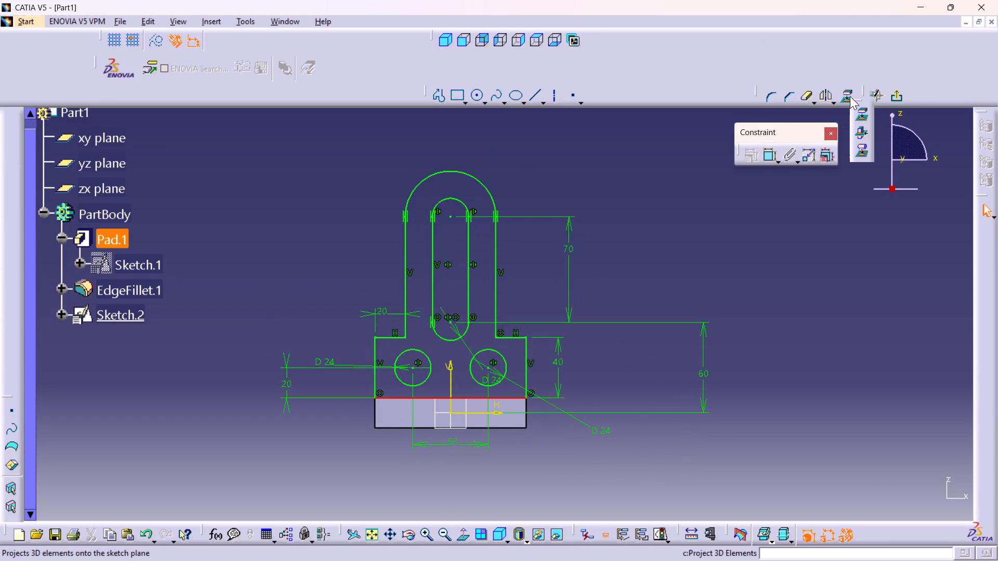
{"action": "left_click", "coordinate": [845, 94]}
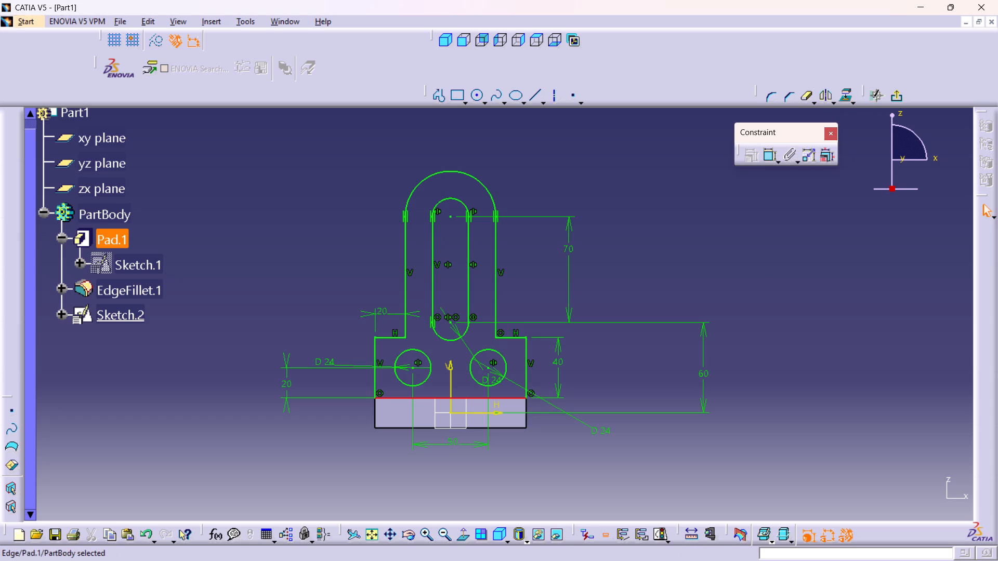
{"action": "left_click", "coordinate": [769, 279]}
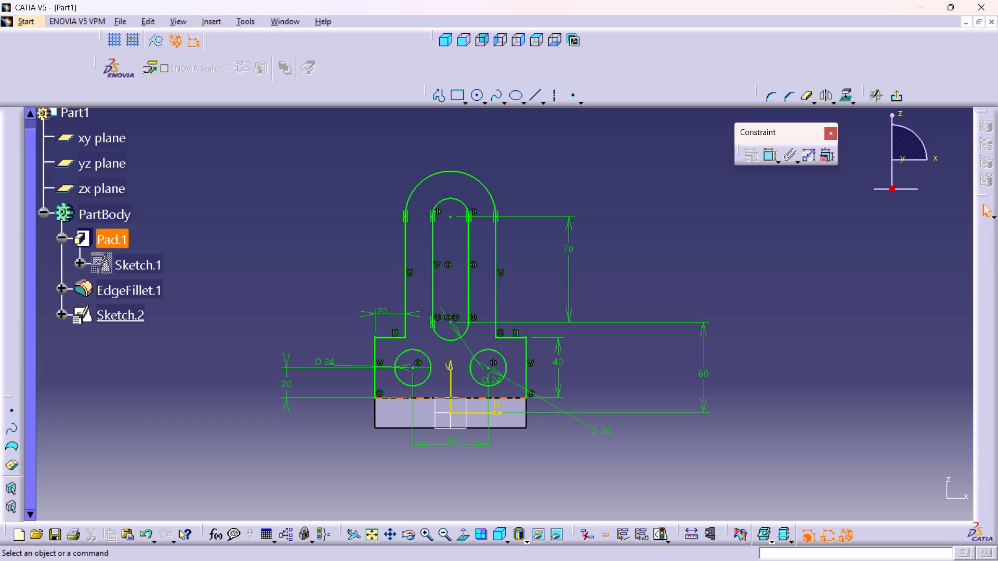
{"action": "left_click", "coordinate": [503, 397]}
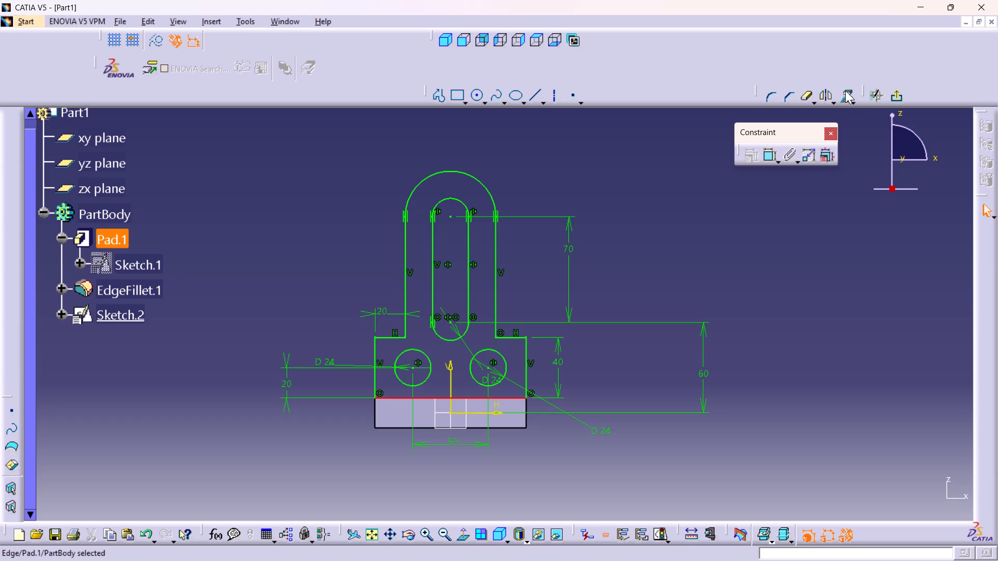
{"action": "left_click", "coordinate": [845, 90]}
{"action": "left_click", "coordinate": [812, 282]}
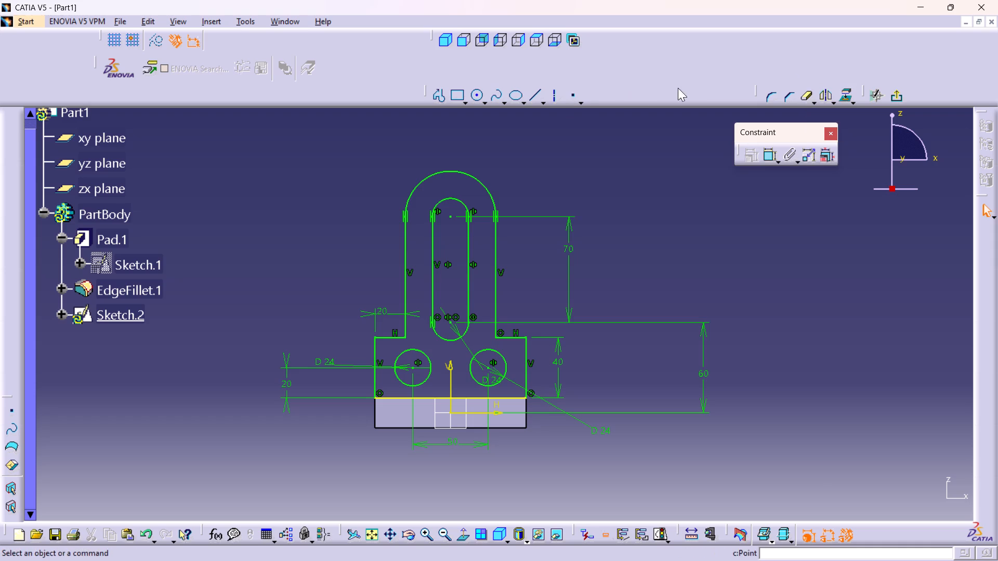
Exit the sketch and pad the upright profile 15 mm with its direction reversed so it sits over the plate.
{"action": "left_click", "coordinate": [892, 88]}
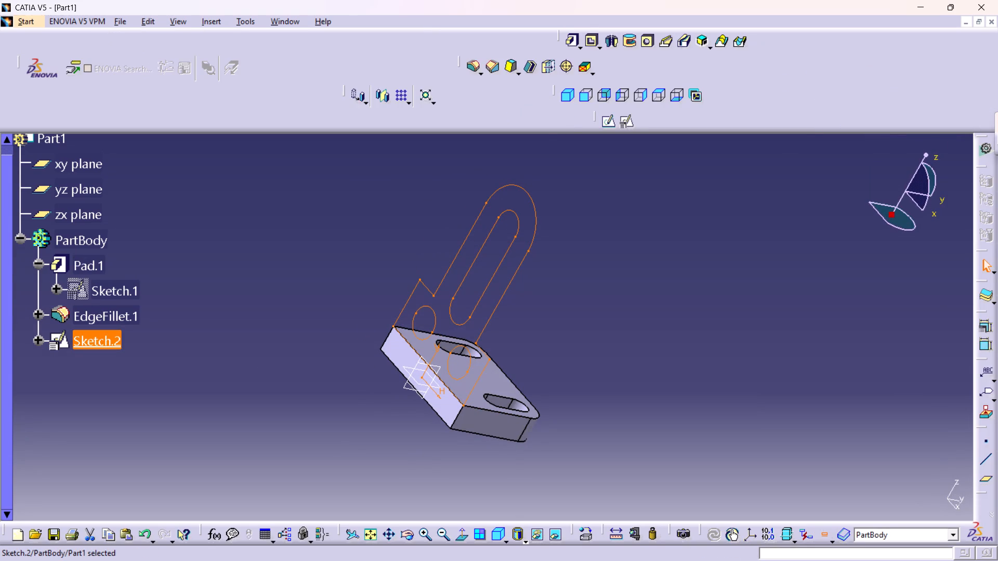
{"action": "left_click", "coordinate": [501, 531]}
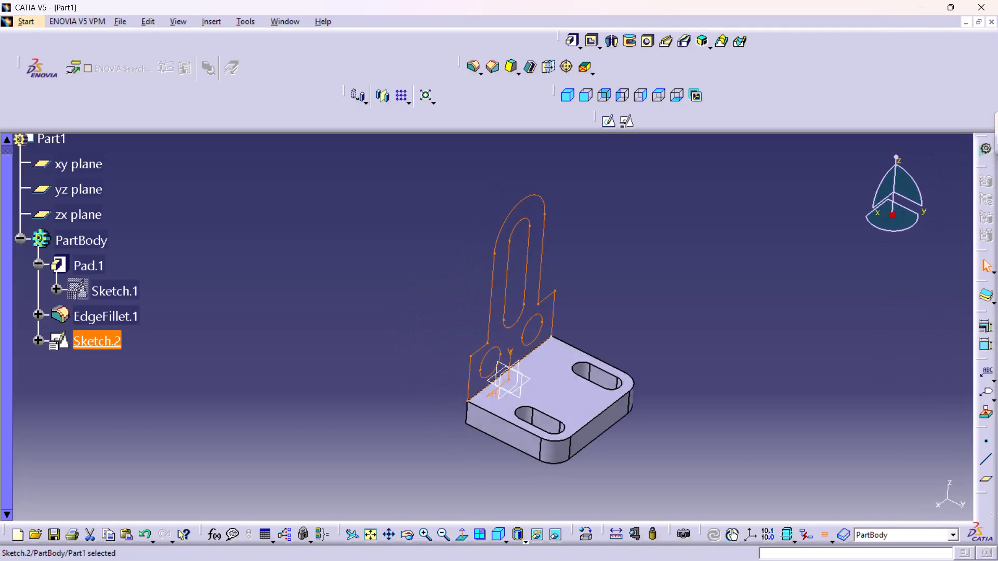
{"action": "left_click", "coordinate": [570, 33]}
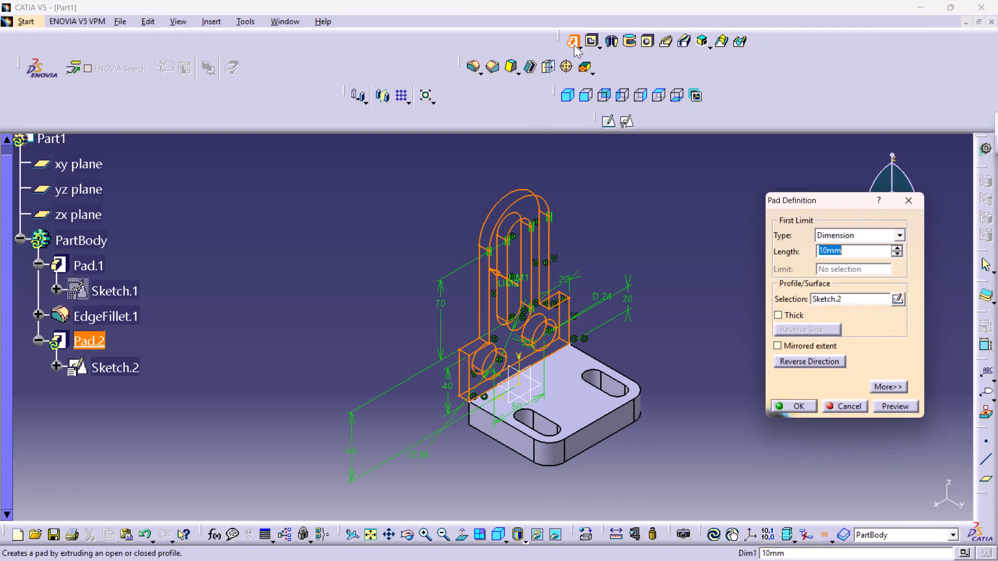
{"action": "left_click", "coordinate": [794, 357]}
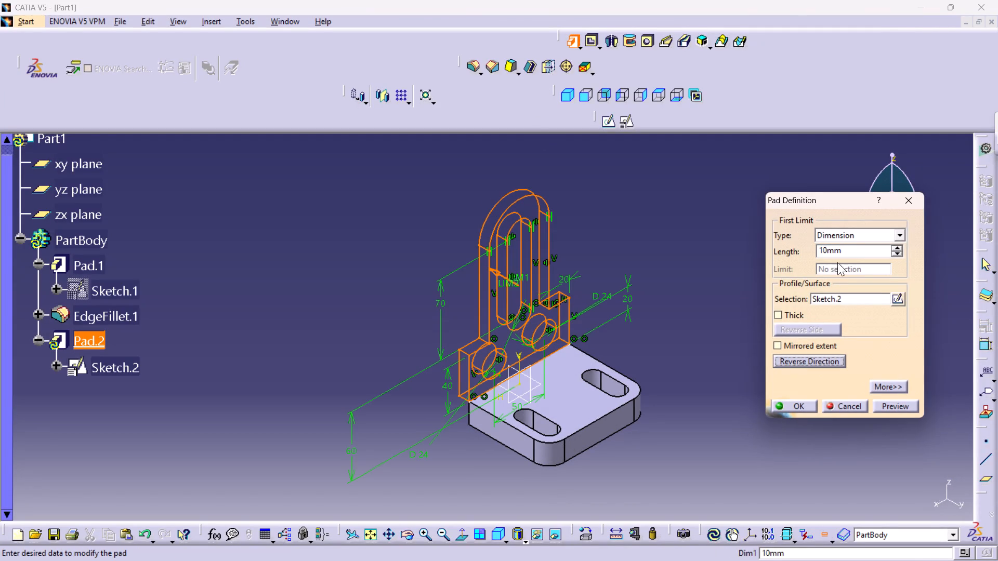
{"action": "double_click", "coordinate": [849, 248]}
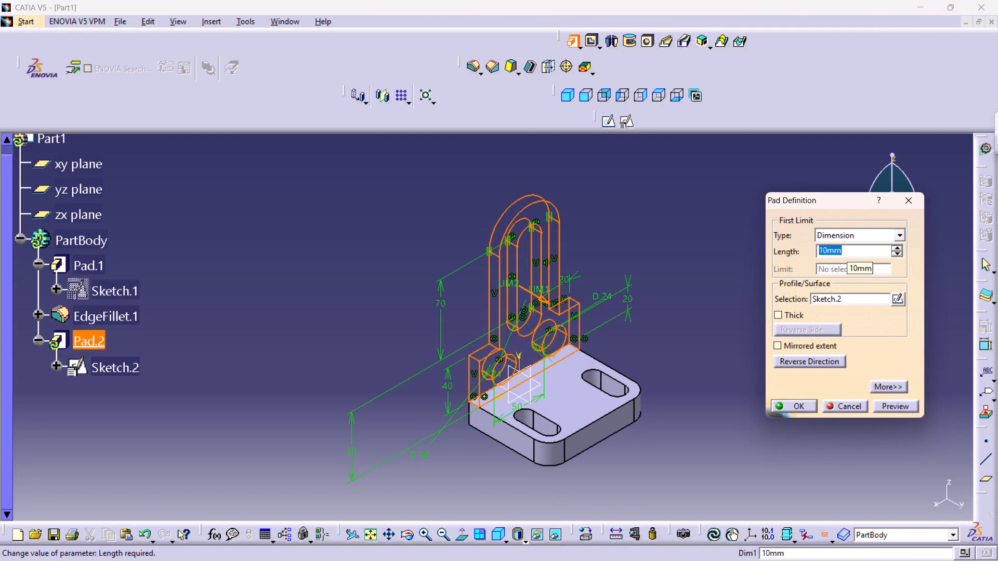
{"action": "type", "text": "15"}
{"action": "key", "text": "Return"}
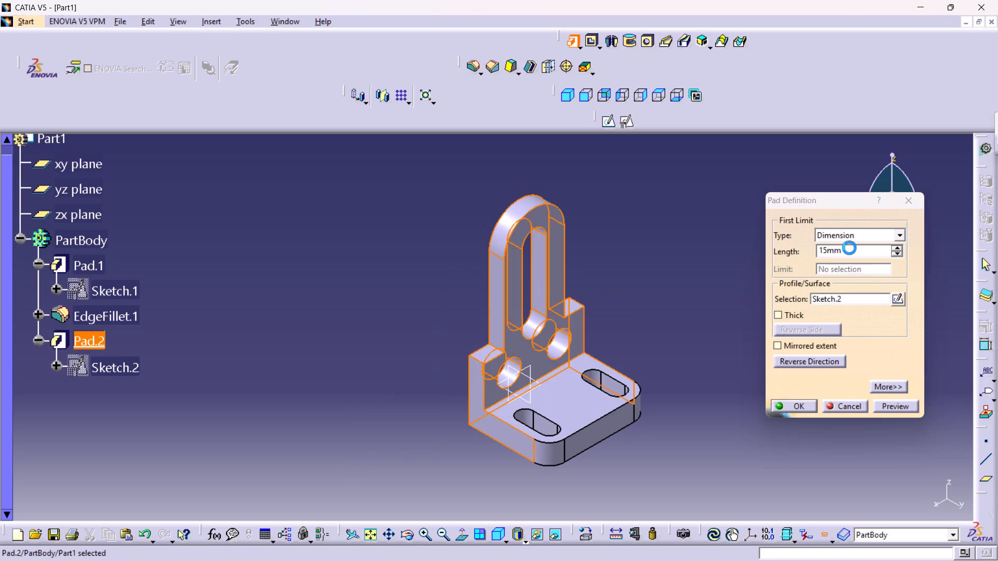
{"action": "left_click", "coordinate": [742, 323]}
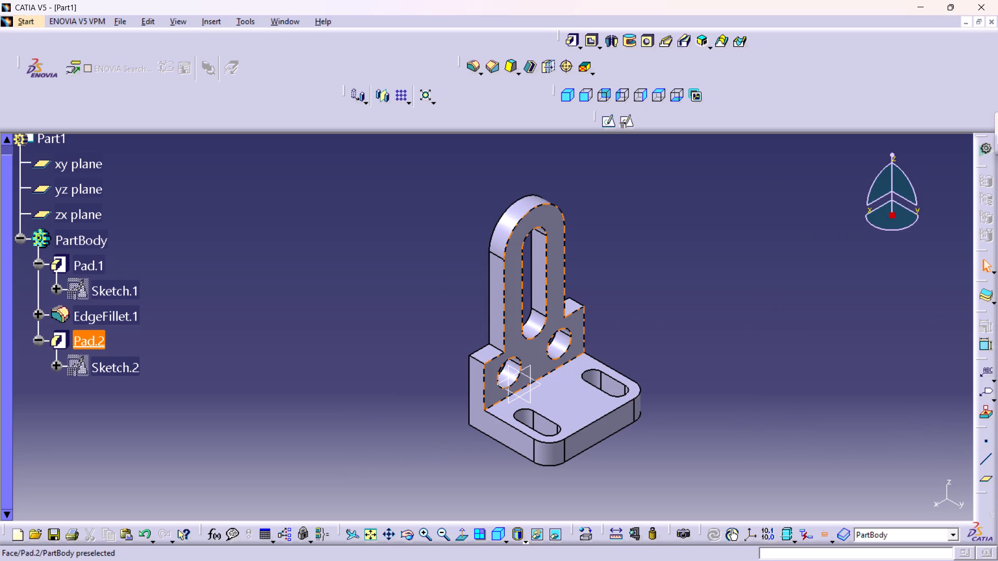
Add a 15 mm edge fillet at the inner corner between one shoulder and the upright's vertical side.
{"action": "left_click", "coordinate": [498, 346]}
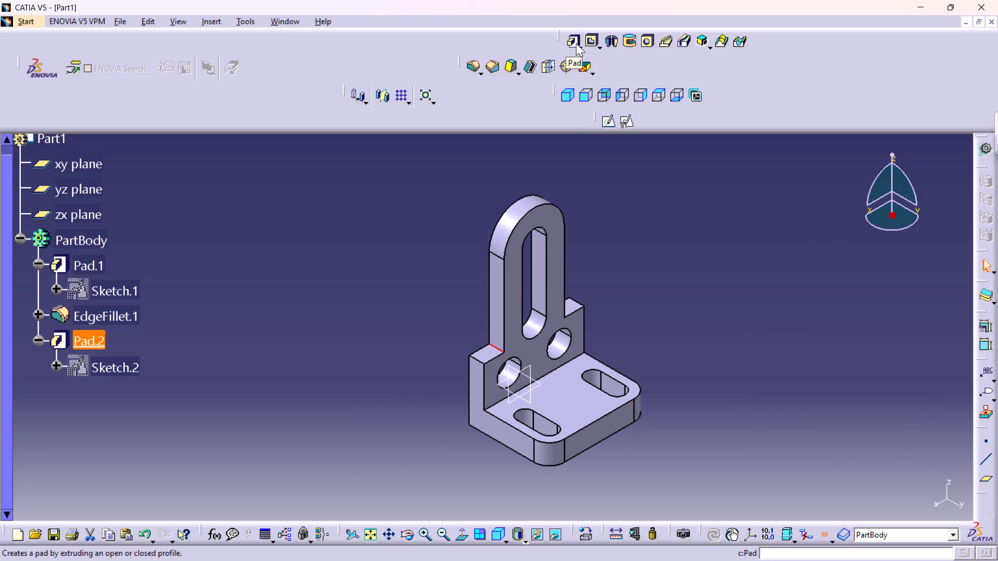
{"action": "left_click", "coordinate": [477, 65]}
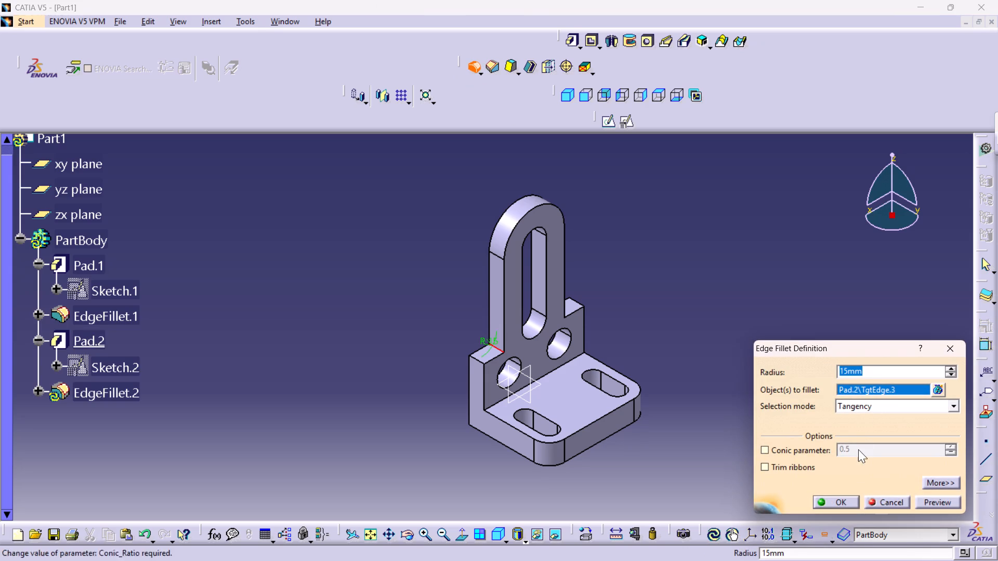
{"action": "left_click", "coordinate": [848, 499]}
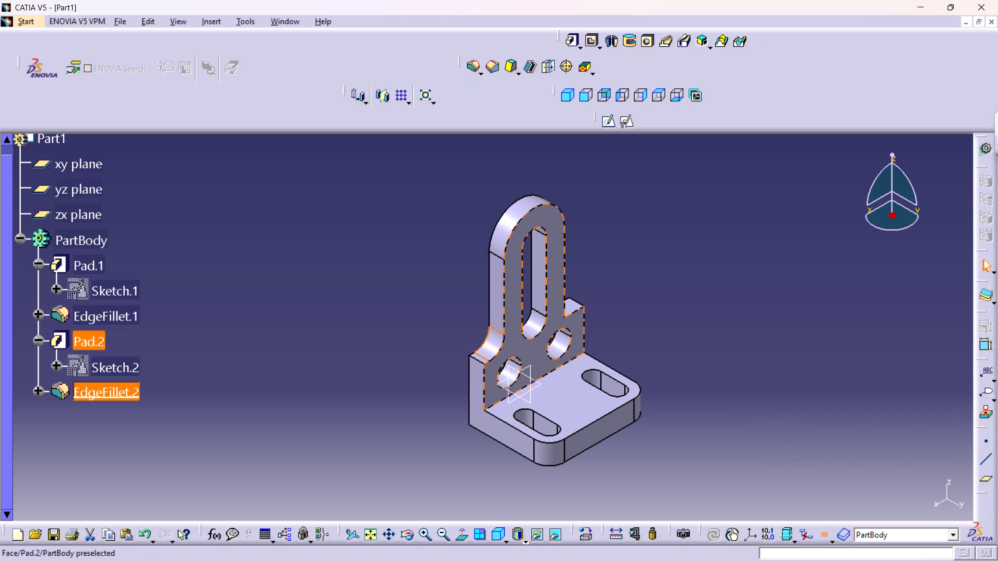
Set the radius of the upright's shoulder fillet, EdgeFillet.2, to 20 mm.
{"action": "double_click", "coordinate": [126, 386]}
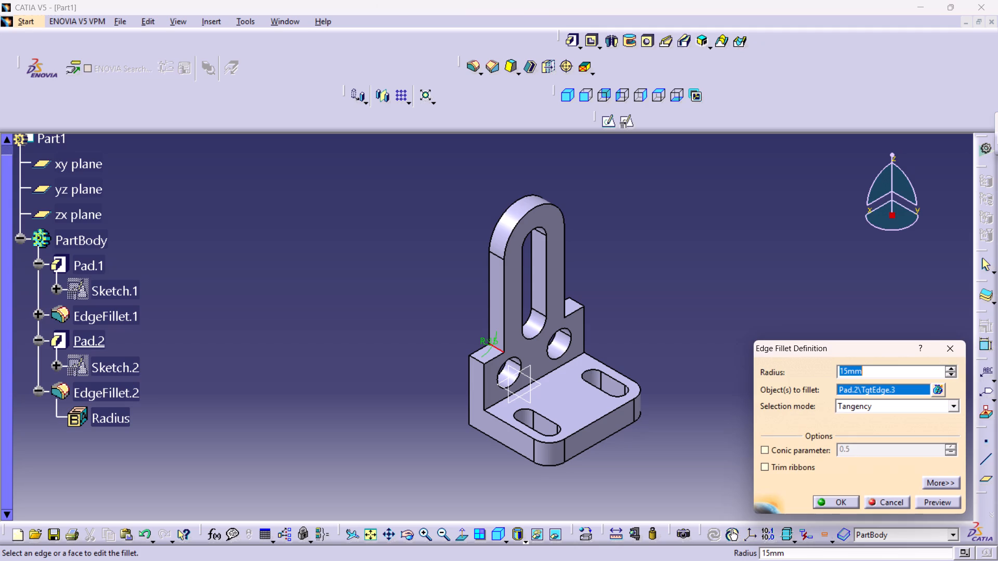
{"action": "double_click", "coordinate": [865, 368]}
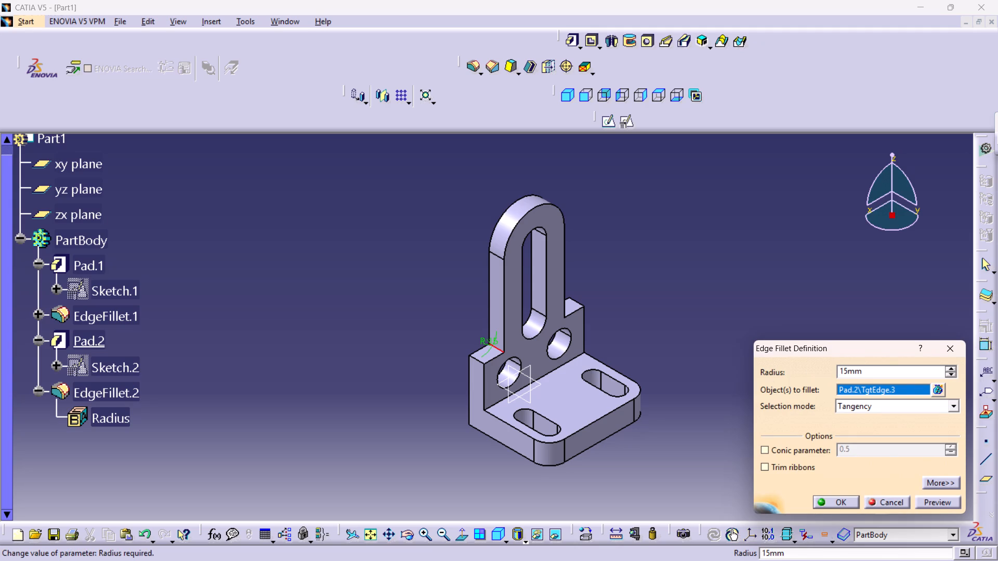
{"action": "type", "text": "20"}
{"action": "key", "text": "Return"}
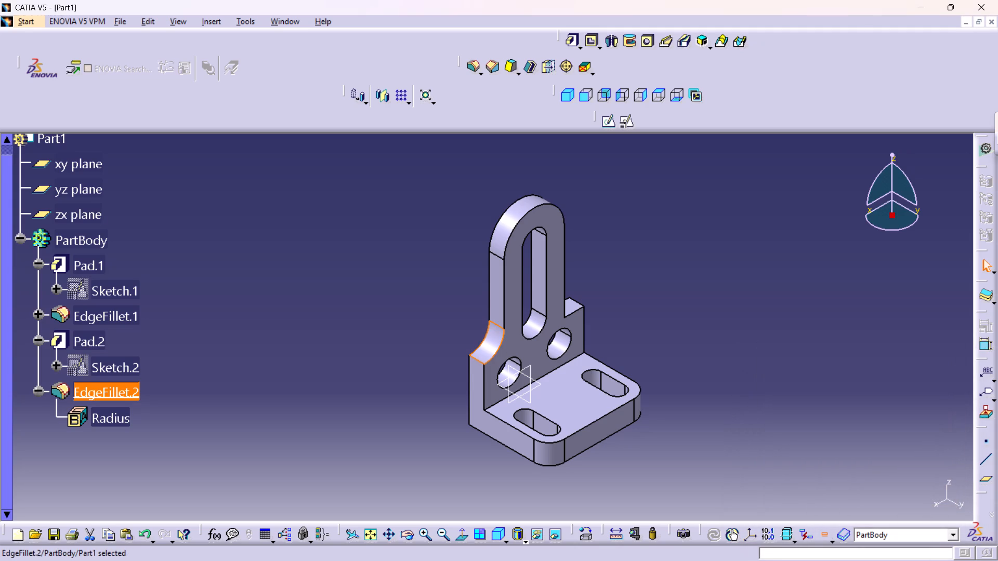
{"action": "left_click", "coordinate": [755, 337]}
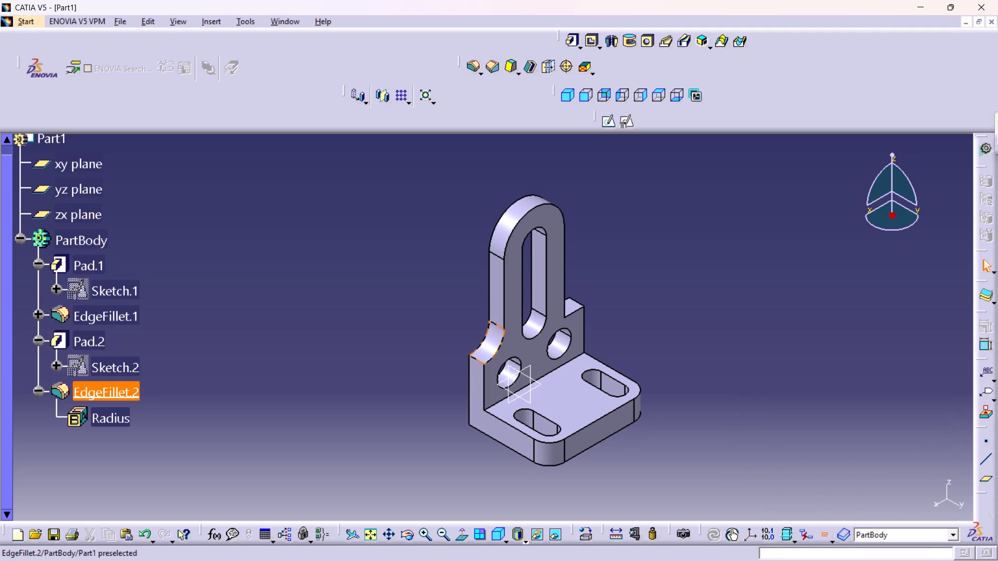
Mirror the current solid about the yz plane to repeat the shoulder fillet on the opposite side.
{"action": "left_click", "coordinate": [128, 392]}
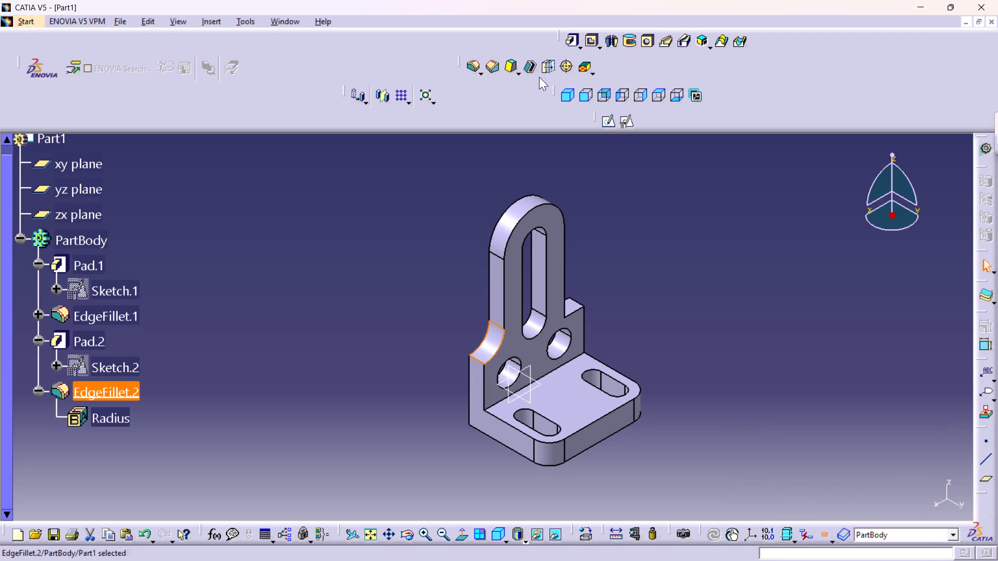
{"action": "left_click", "coordinate": [384, 92]}
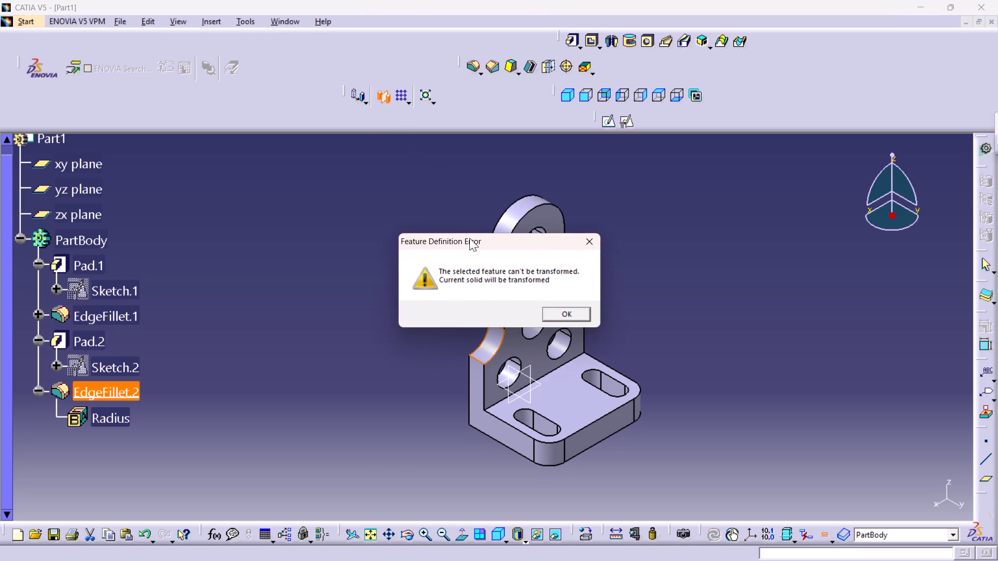
{"action": "left_click", "coordinate": [564, 309]}
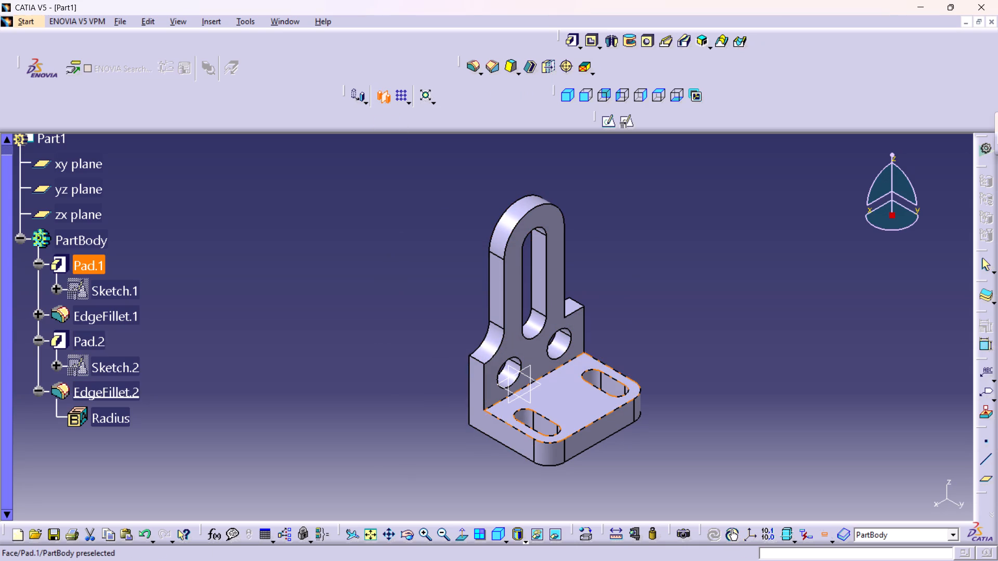
{"action": "left_click", "coordinate": [532, 402]}
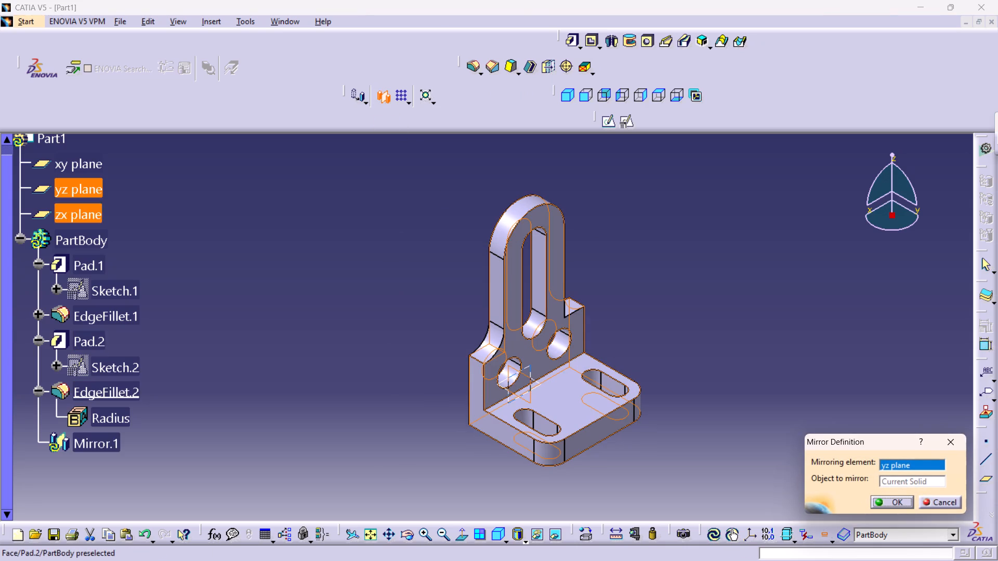
{"action": "left_click", "coordinate": [893, 500]}
{"action": "left_click", "coordinate": [749, 378]}
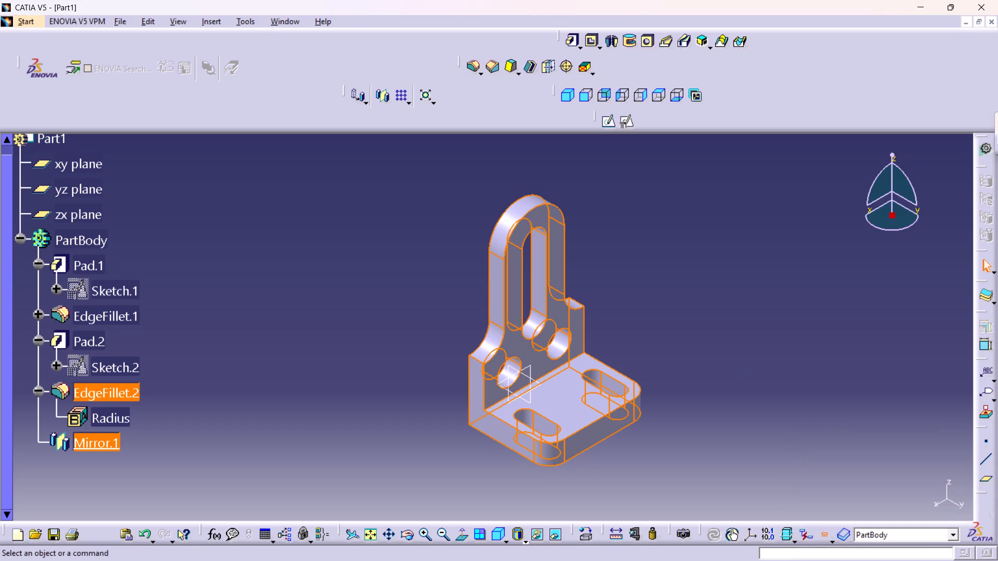
Examine the mirrored bracket in isometric view, checking both shoulder fillets, the upright's slot and holes, and the base plate.
{"action": "middle_click_drag", "start_coordinate": [601, 347], "coordinate": [573, 288]}
{"action": "right_click", "coordinate": [601, 347]}
{"action": "middle_click_drag", "start_coordinate": [602, 367], "coordinate": [612, 405]}
{"action": "right_click", "coordinate": [602, 366]}
{"action": "middle_click_drag", "start_coordinate": [612, 395], "coordinate": [583, 402]}
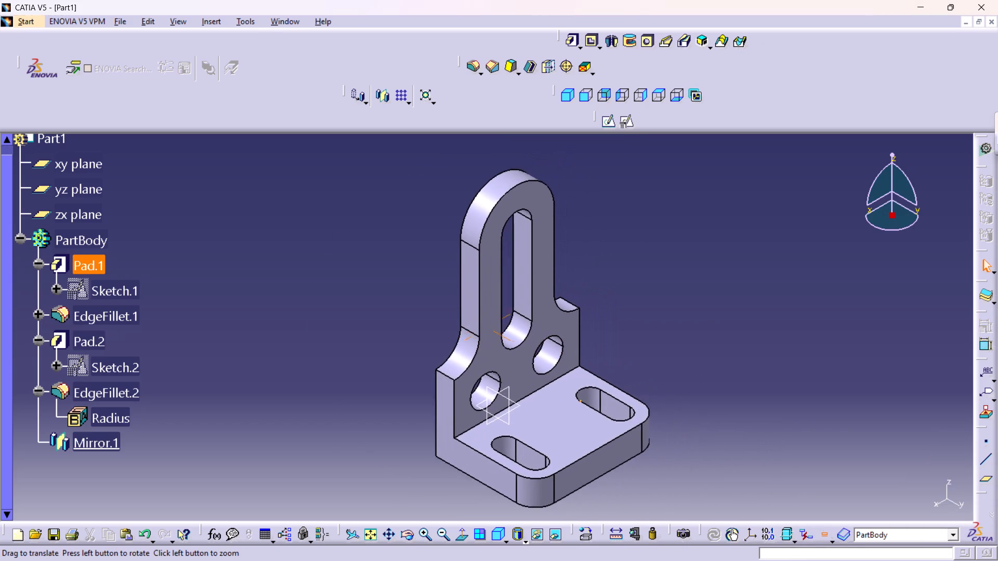
{"action": "middle_click_drag", "start_coordinate": [583, 402], "coordinate": [562, 406]}
{"action": "right_click", "coordinate": [567, 395]}
{"action": "right_click", "coordinate": [557, 387]}
{"action": "middle_click_drag", "start_coordinate": [559, 402], "coordinate": [551, 386]}
{"action": "right_click", "coordinate": [559, 402]}
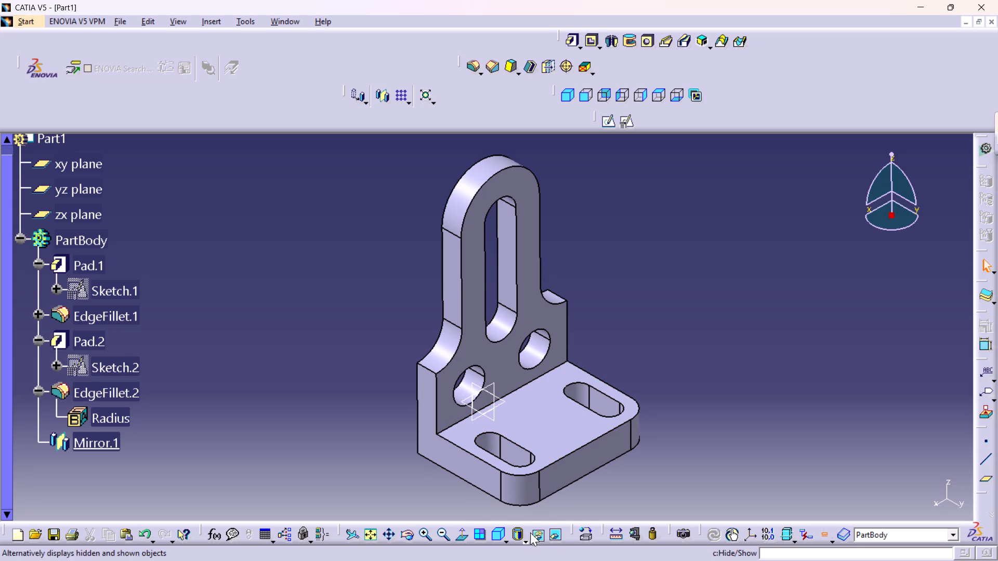
{"action": "left_click", "coordinate": [495, 529]}
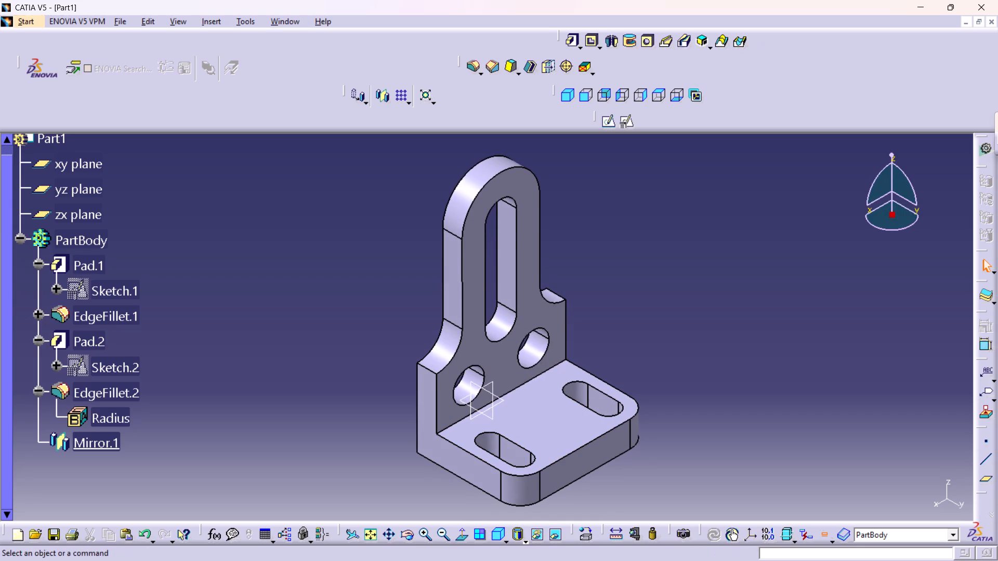
{"action": "middle_click_drag", "start_coordinate": [615, 329], "coordinate": [614, 350]}
{"action": "right_click", "coordinate": [615, 332]}
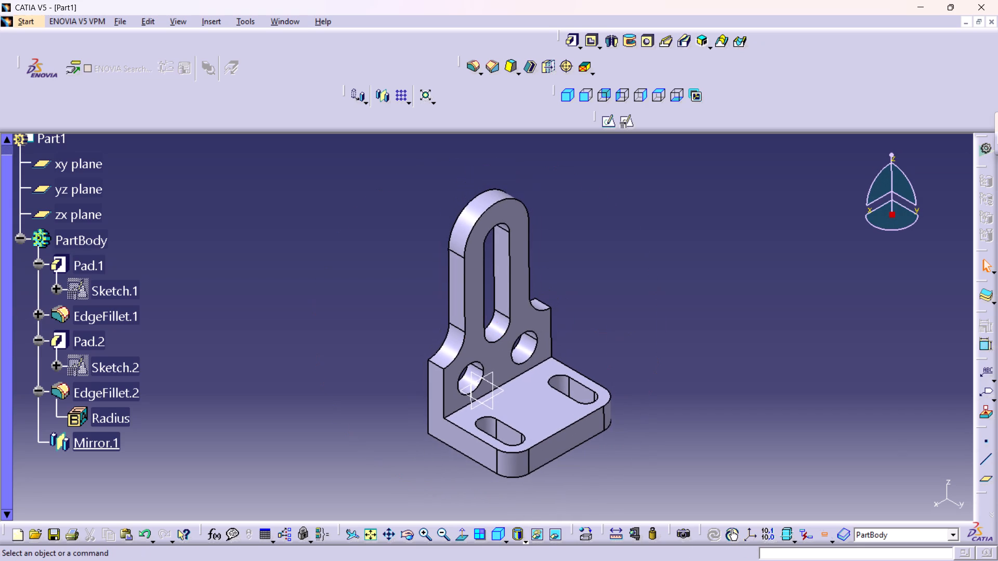
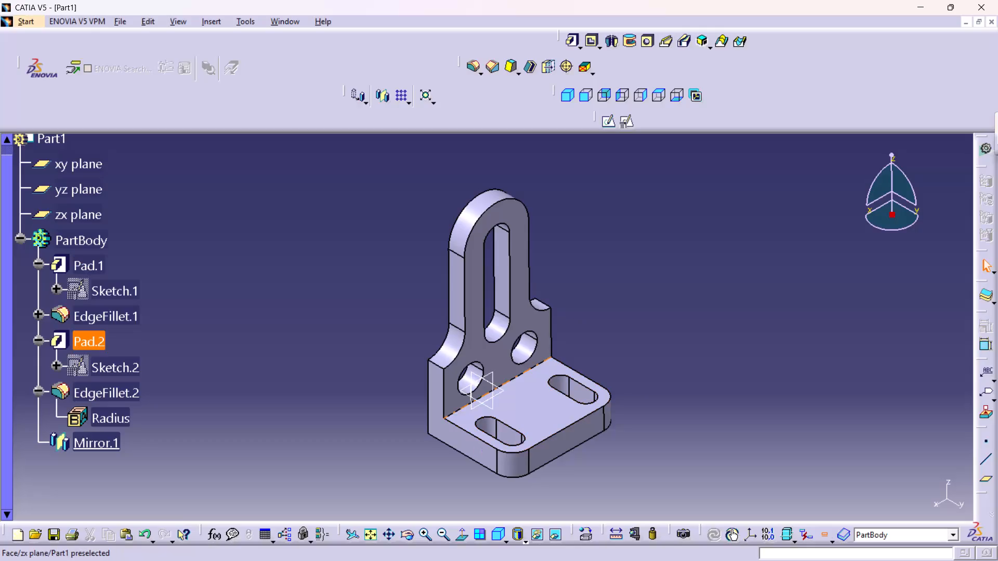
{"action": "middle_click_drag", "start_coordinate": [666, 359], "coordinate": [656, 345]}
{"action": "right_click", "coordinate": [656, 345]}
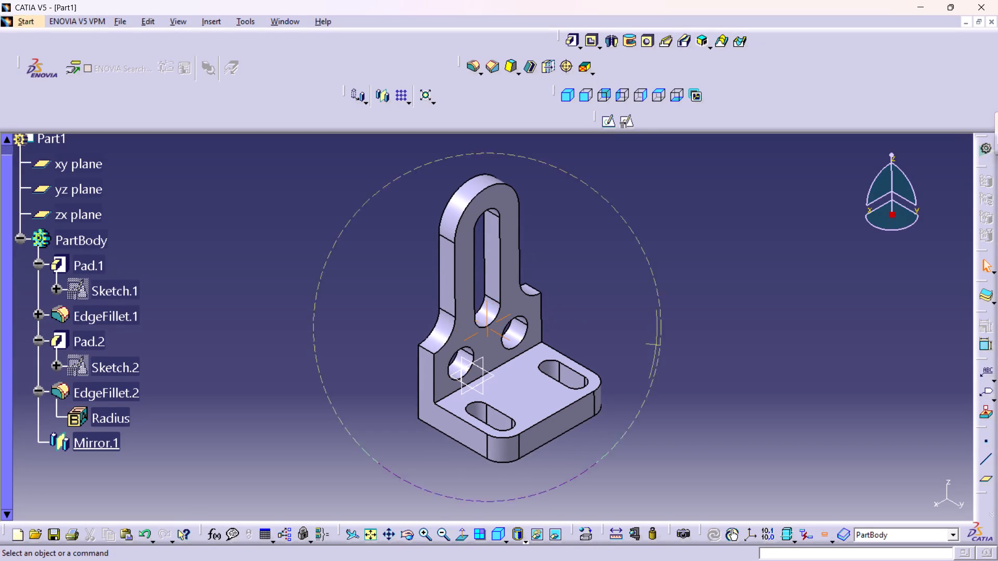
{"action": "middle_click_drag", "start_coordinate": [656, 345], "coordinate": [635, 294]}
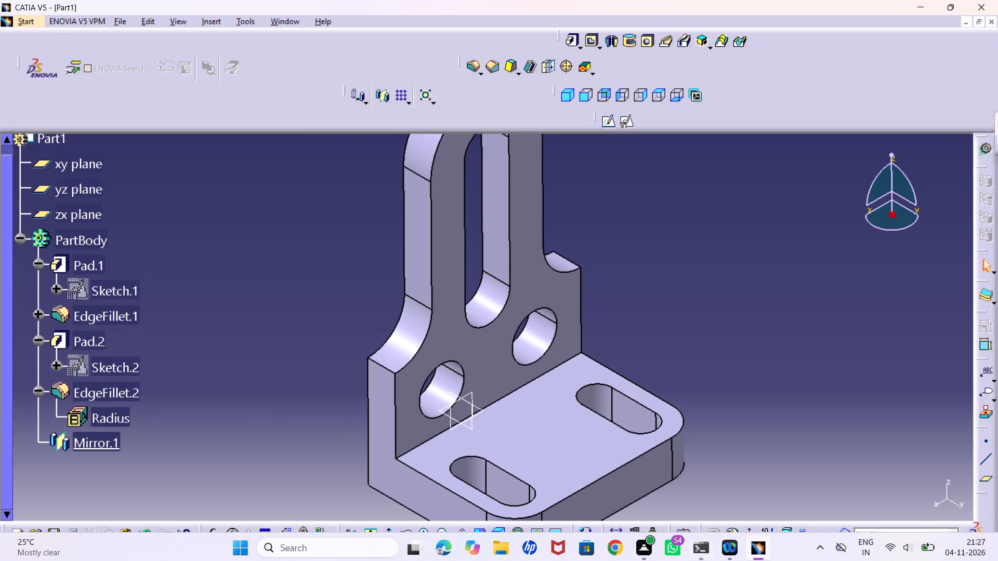
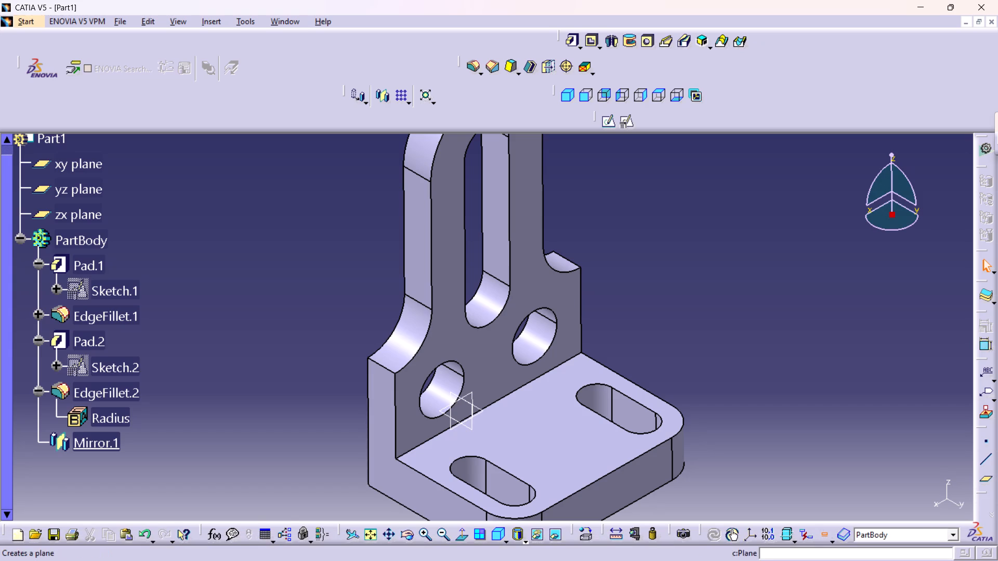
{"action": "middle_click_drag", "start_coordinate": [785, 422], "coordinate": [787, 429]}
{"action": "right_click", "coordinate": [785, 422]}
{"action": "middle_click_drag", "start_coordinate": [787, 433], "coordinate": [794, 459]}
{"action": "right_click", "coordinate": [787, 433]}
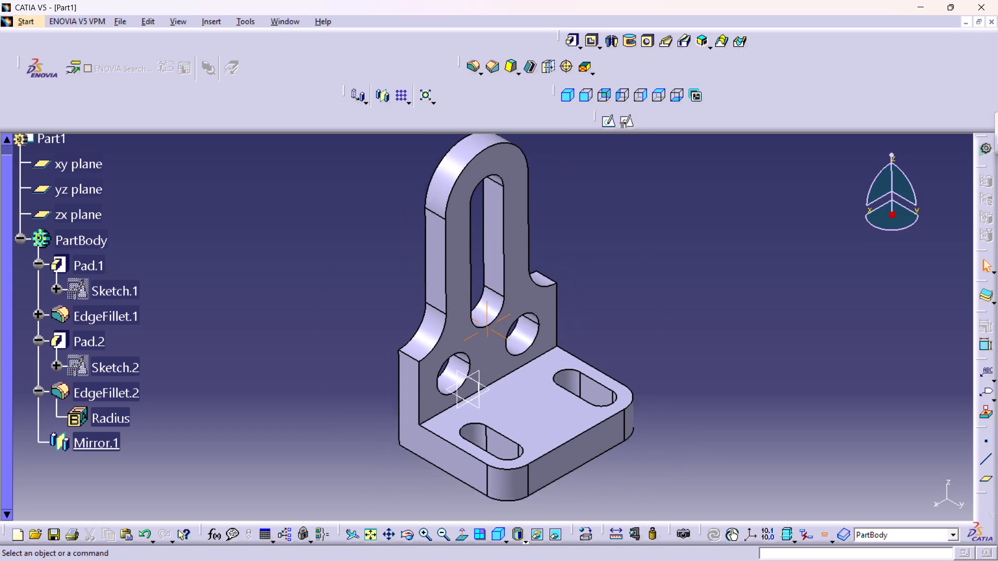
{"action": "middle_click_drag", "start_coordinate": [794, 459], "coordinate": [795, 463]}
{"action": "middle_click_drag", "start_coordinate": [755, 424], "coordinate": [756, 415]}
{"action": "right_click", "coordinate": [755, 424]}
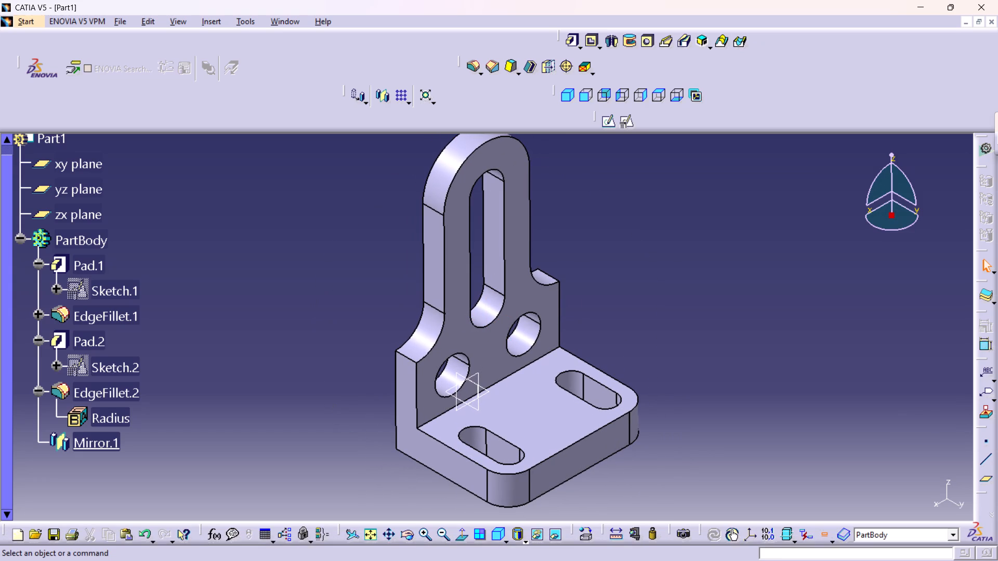
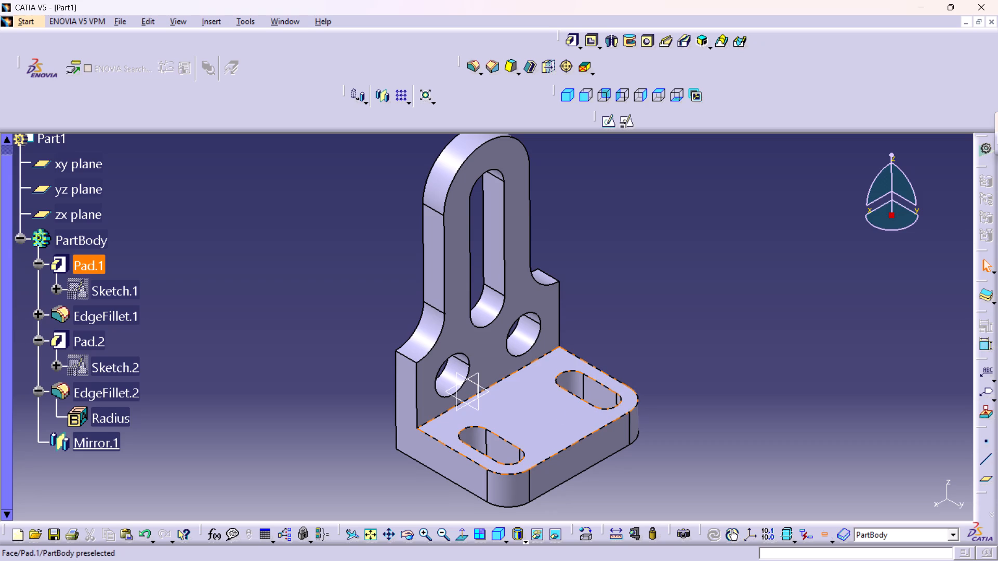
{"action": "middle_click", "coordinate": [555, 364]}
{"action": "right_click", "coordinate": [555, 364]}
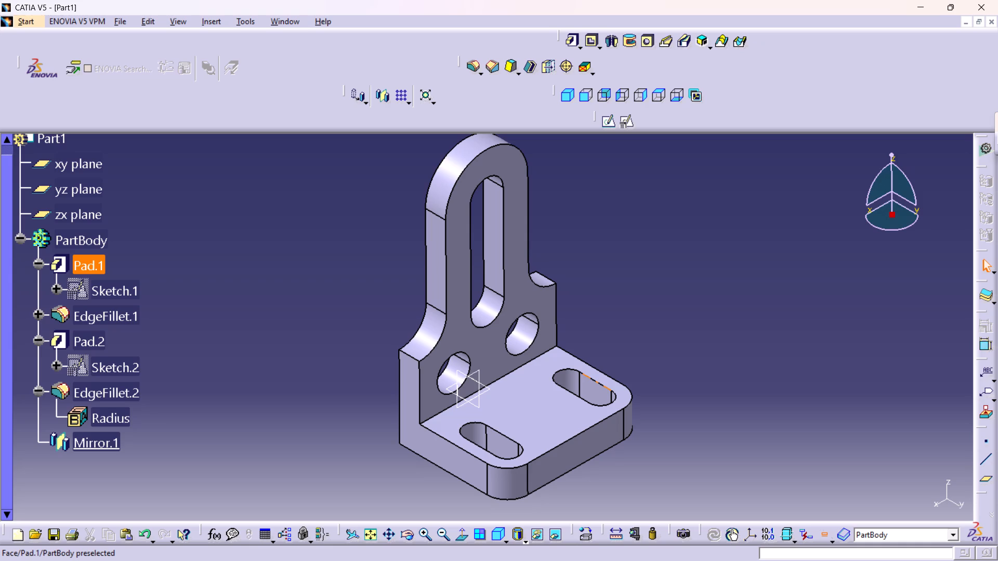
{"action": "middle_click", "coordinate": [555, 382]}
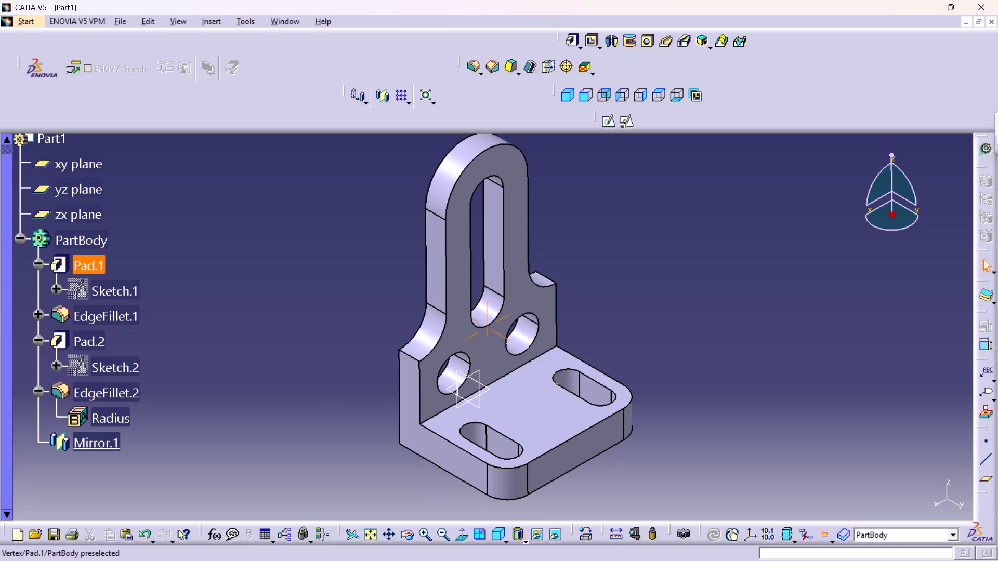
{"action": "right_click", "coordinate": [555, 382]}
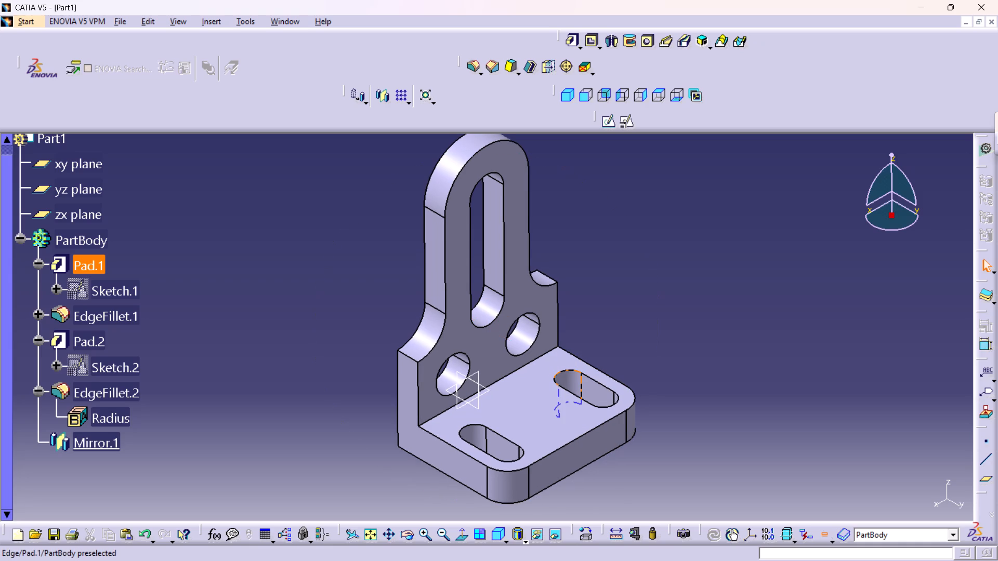
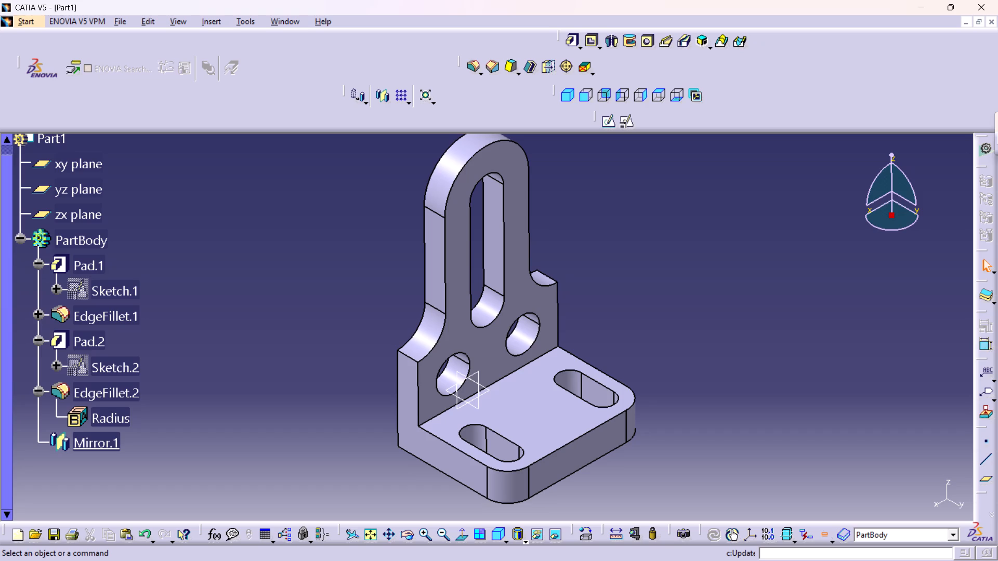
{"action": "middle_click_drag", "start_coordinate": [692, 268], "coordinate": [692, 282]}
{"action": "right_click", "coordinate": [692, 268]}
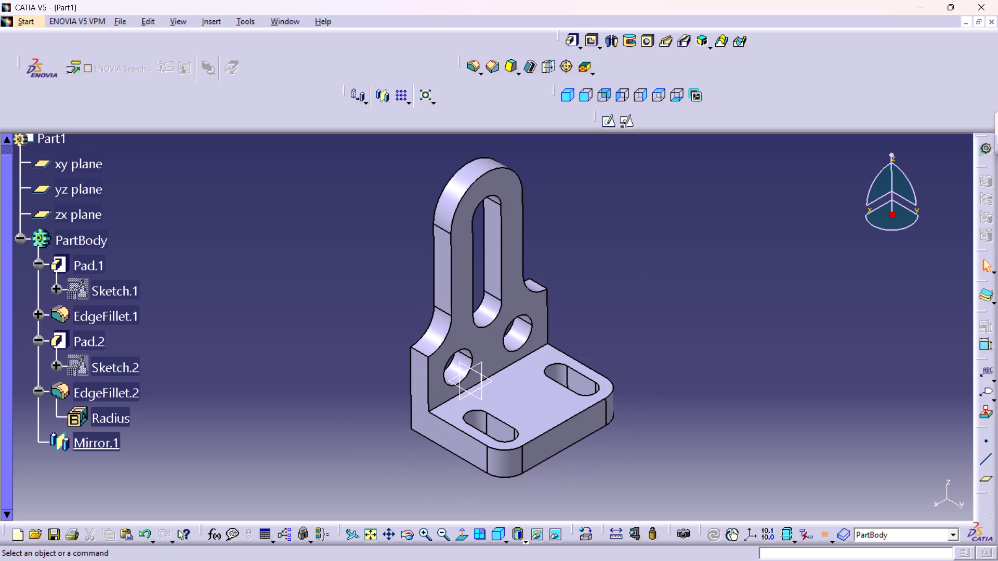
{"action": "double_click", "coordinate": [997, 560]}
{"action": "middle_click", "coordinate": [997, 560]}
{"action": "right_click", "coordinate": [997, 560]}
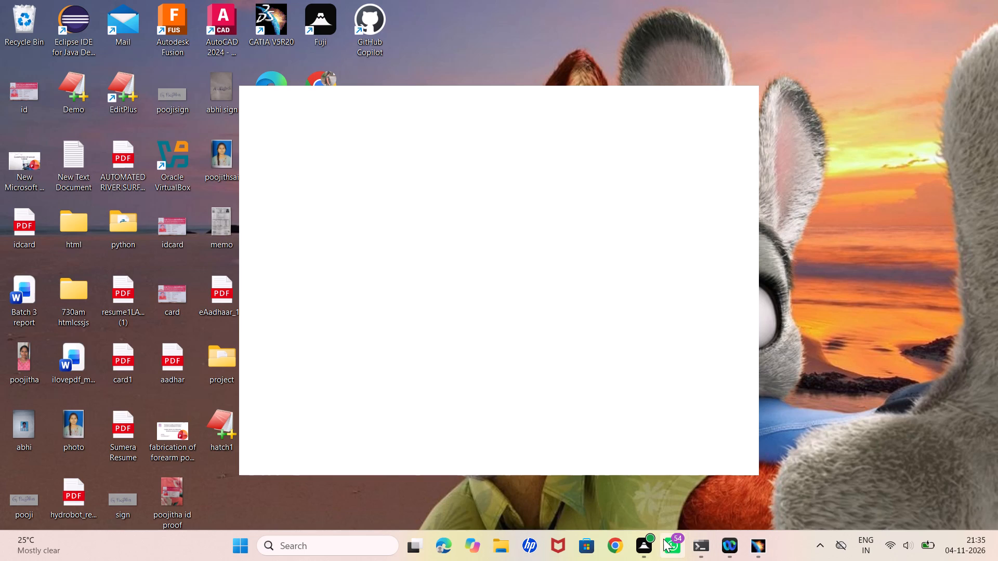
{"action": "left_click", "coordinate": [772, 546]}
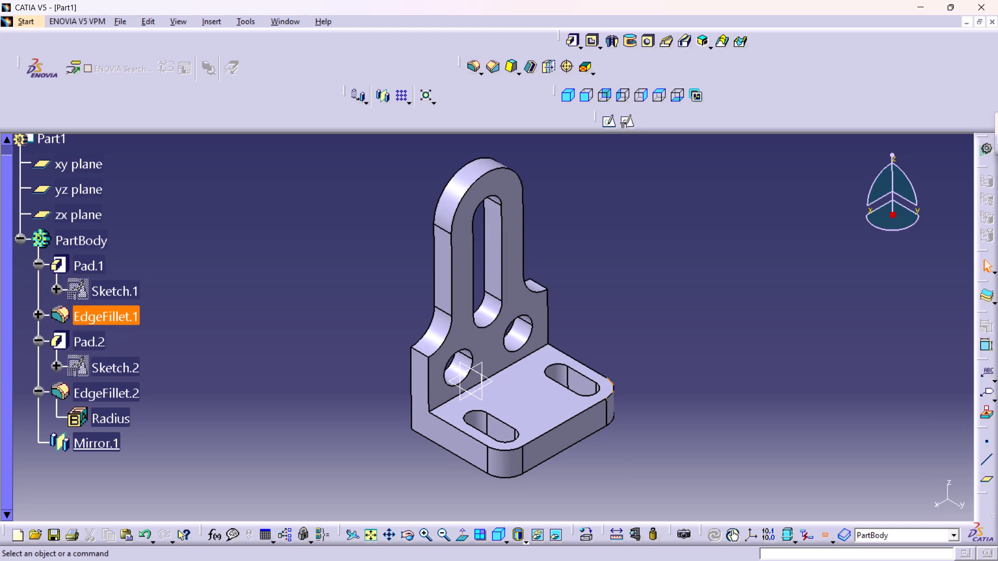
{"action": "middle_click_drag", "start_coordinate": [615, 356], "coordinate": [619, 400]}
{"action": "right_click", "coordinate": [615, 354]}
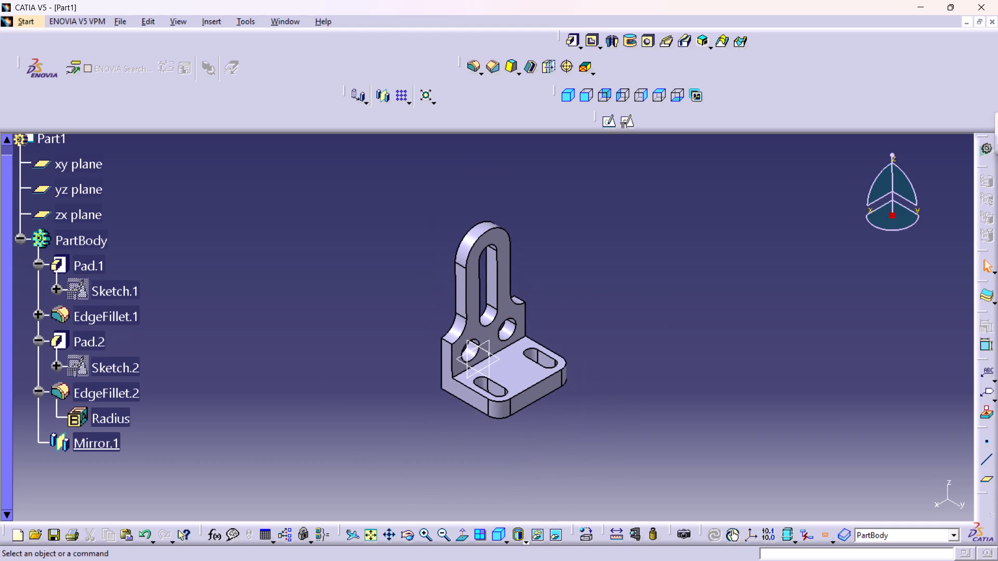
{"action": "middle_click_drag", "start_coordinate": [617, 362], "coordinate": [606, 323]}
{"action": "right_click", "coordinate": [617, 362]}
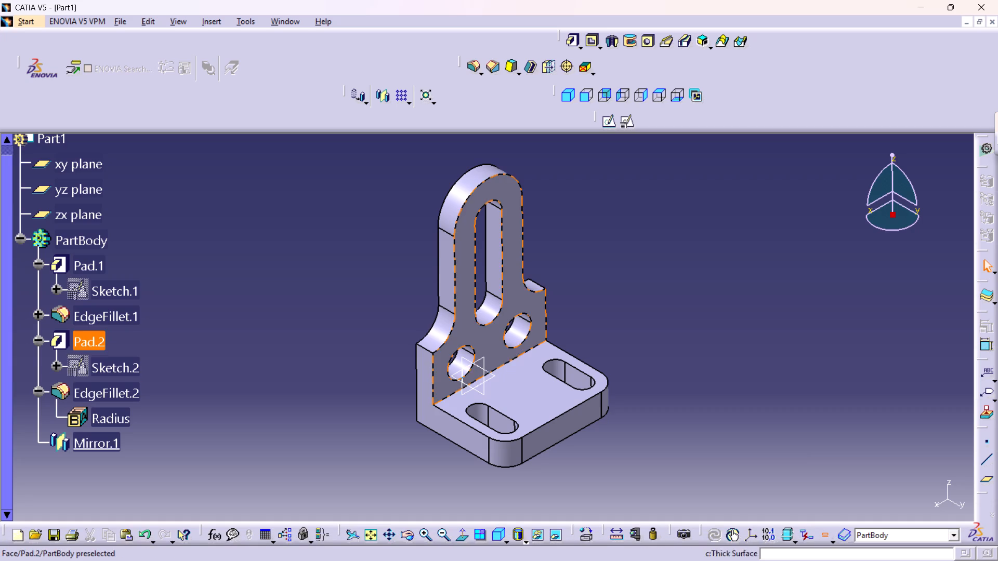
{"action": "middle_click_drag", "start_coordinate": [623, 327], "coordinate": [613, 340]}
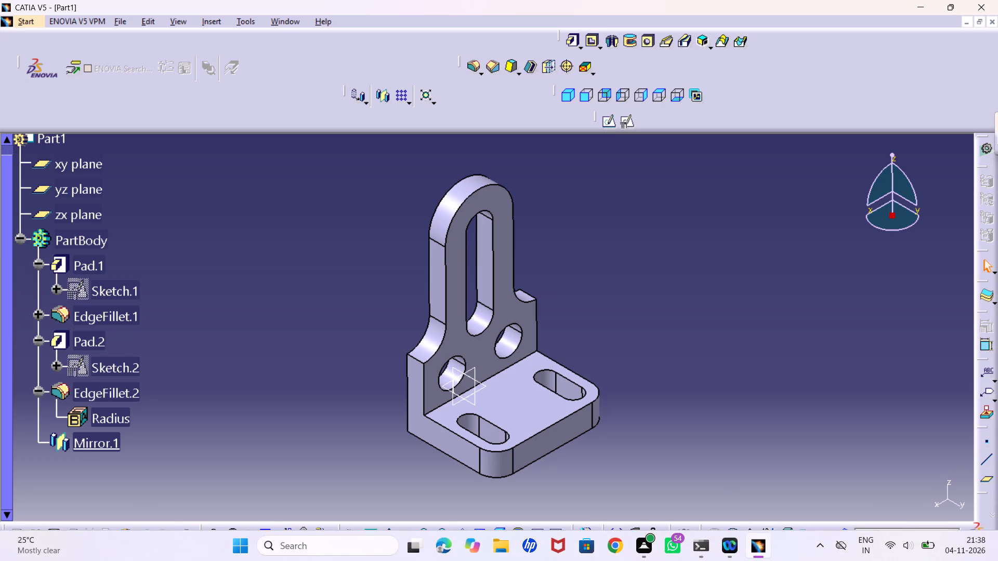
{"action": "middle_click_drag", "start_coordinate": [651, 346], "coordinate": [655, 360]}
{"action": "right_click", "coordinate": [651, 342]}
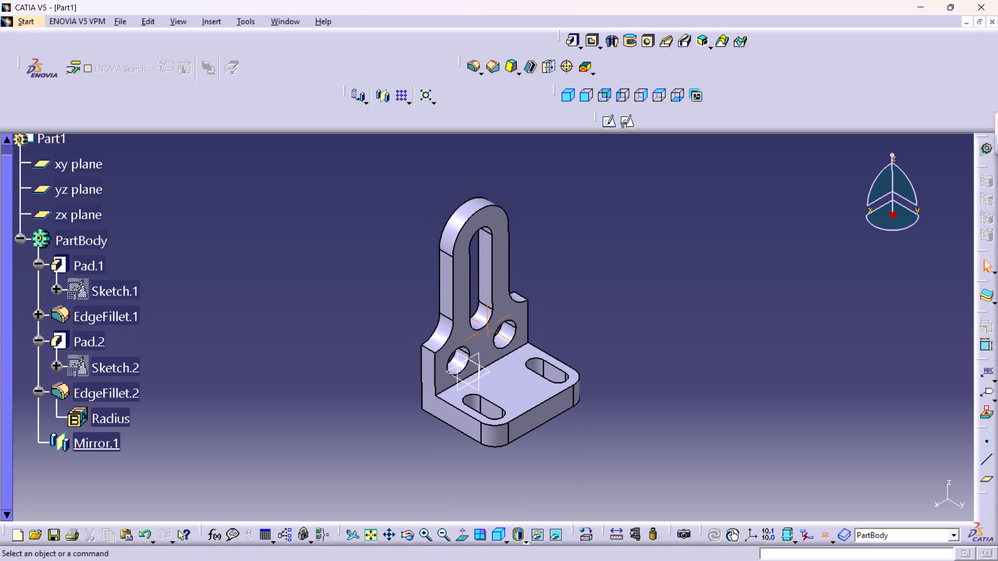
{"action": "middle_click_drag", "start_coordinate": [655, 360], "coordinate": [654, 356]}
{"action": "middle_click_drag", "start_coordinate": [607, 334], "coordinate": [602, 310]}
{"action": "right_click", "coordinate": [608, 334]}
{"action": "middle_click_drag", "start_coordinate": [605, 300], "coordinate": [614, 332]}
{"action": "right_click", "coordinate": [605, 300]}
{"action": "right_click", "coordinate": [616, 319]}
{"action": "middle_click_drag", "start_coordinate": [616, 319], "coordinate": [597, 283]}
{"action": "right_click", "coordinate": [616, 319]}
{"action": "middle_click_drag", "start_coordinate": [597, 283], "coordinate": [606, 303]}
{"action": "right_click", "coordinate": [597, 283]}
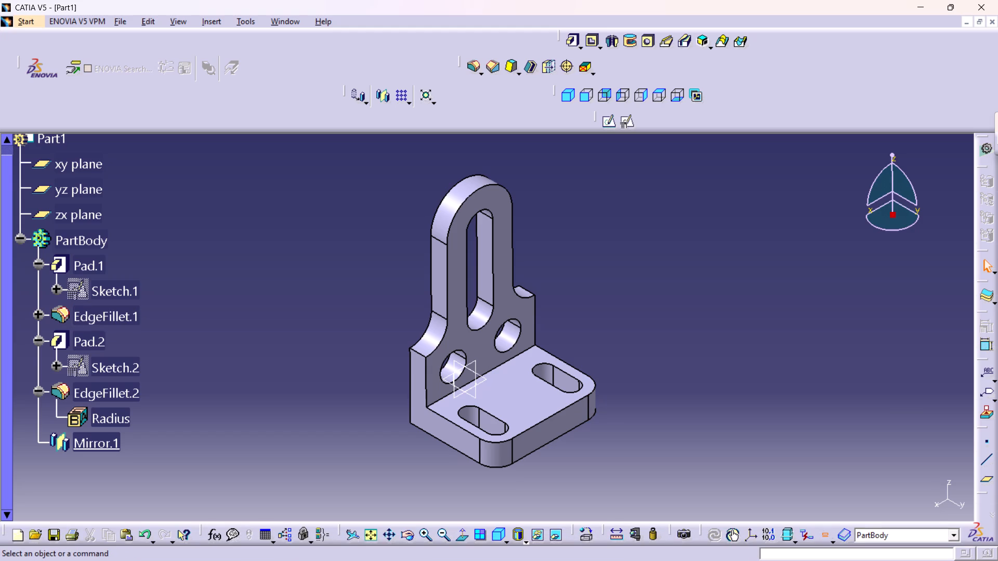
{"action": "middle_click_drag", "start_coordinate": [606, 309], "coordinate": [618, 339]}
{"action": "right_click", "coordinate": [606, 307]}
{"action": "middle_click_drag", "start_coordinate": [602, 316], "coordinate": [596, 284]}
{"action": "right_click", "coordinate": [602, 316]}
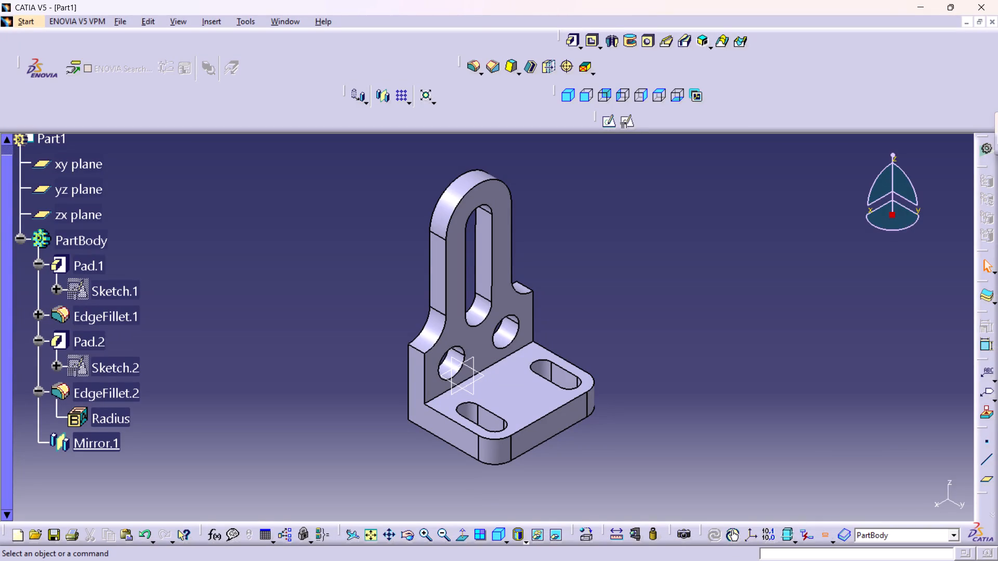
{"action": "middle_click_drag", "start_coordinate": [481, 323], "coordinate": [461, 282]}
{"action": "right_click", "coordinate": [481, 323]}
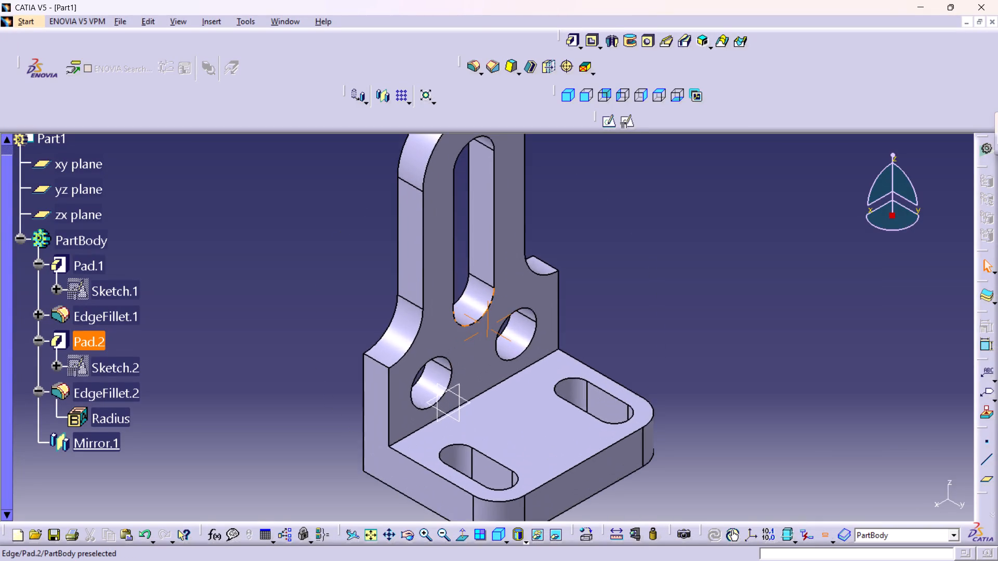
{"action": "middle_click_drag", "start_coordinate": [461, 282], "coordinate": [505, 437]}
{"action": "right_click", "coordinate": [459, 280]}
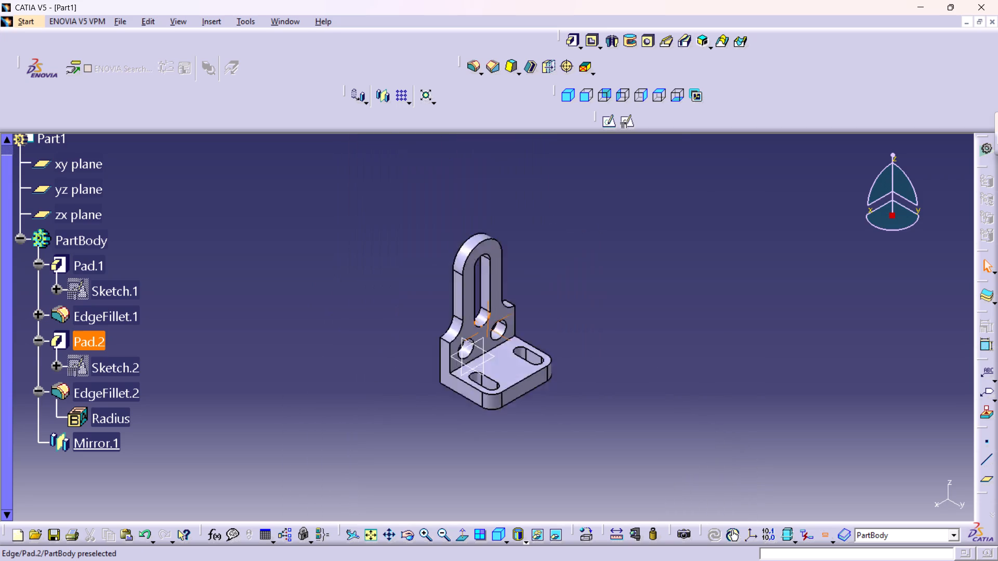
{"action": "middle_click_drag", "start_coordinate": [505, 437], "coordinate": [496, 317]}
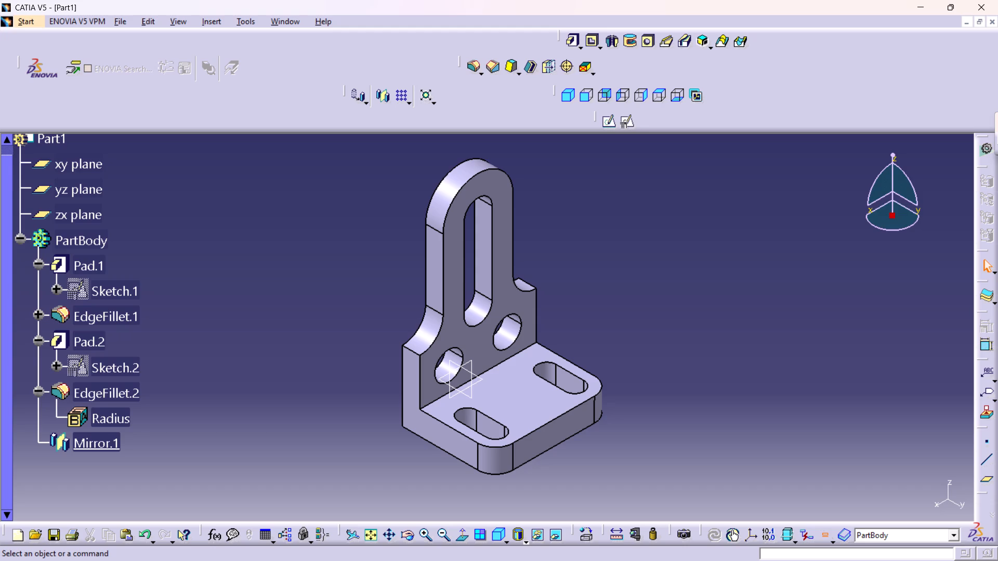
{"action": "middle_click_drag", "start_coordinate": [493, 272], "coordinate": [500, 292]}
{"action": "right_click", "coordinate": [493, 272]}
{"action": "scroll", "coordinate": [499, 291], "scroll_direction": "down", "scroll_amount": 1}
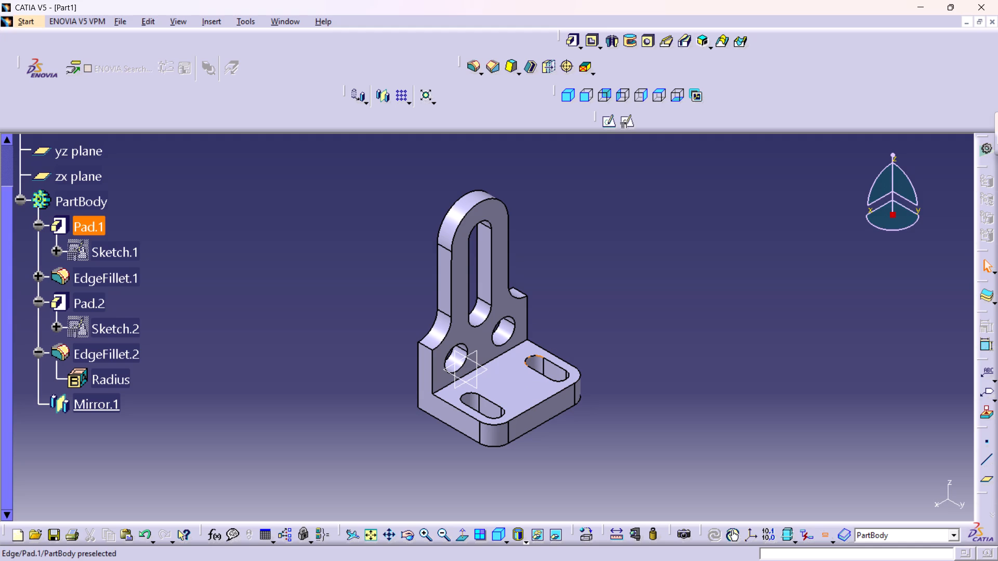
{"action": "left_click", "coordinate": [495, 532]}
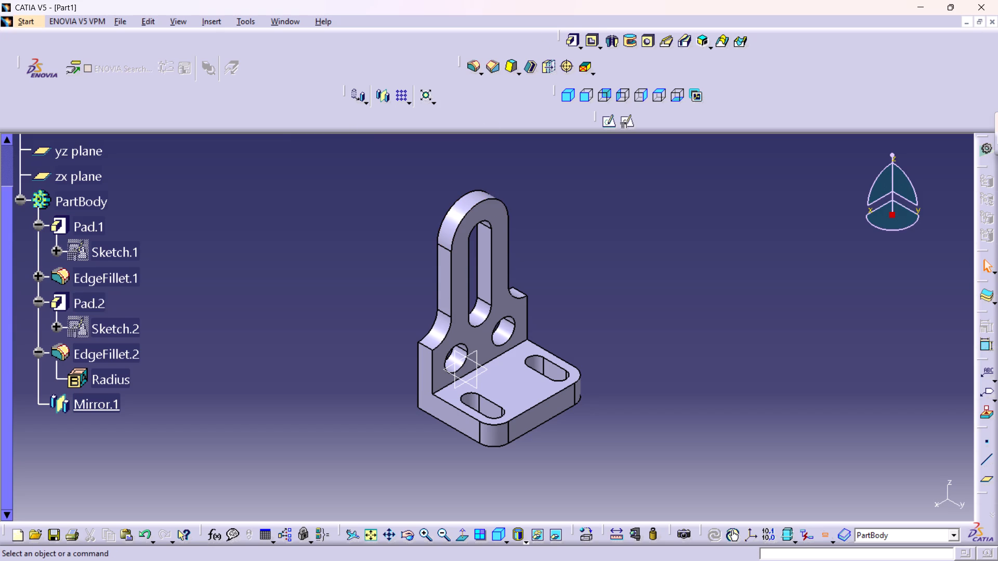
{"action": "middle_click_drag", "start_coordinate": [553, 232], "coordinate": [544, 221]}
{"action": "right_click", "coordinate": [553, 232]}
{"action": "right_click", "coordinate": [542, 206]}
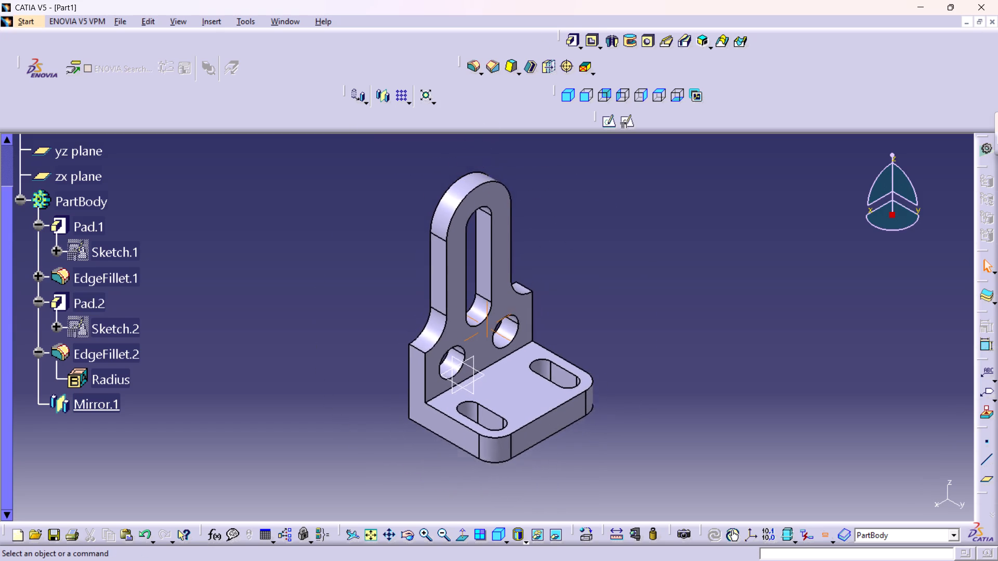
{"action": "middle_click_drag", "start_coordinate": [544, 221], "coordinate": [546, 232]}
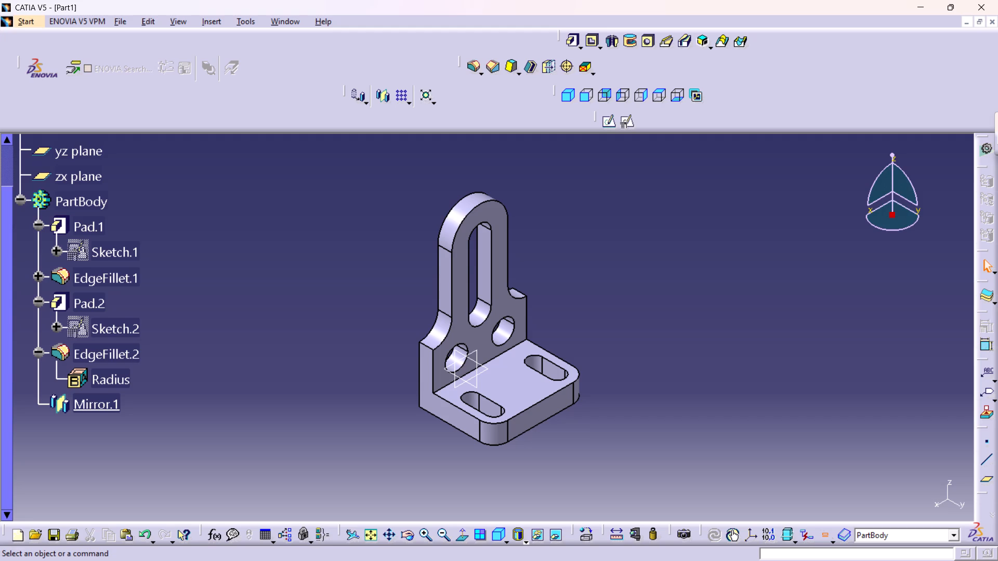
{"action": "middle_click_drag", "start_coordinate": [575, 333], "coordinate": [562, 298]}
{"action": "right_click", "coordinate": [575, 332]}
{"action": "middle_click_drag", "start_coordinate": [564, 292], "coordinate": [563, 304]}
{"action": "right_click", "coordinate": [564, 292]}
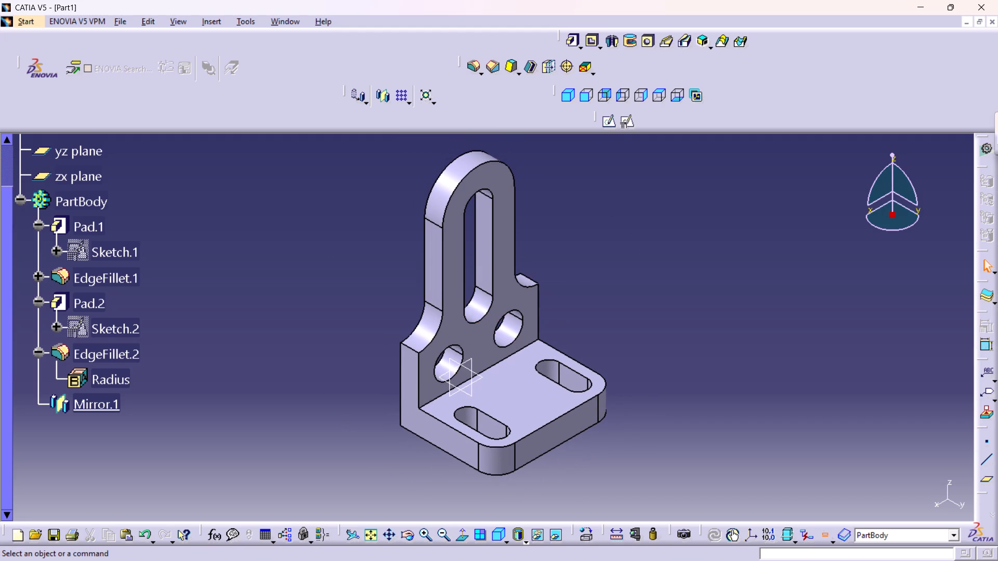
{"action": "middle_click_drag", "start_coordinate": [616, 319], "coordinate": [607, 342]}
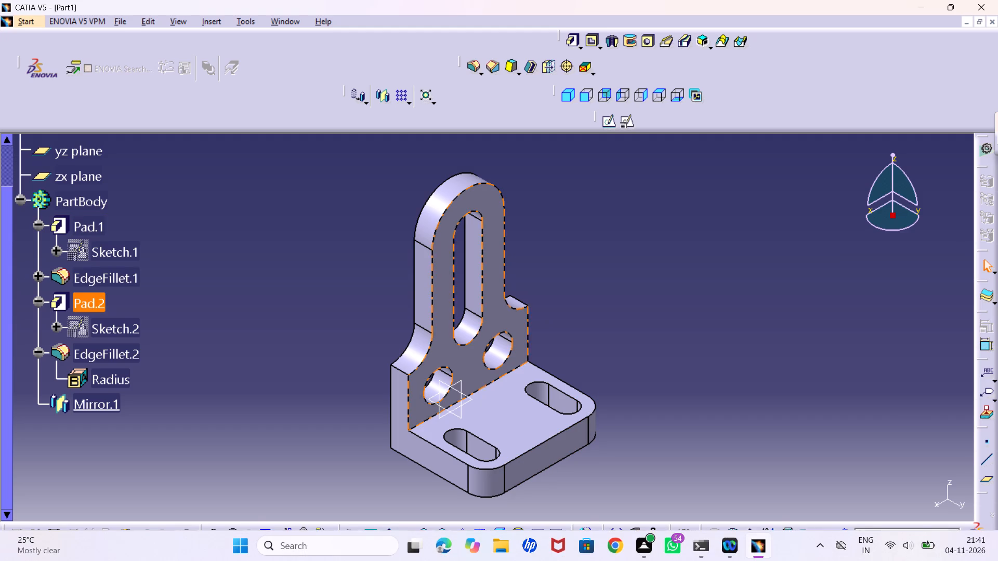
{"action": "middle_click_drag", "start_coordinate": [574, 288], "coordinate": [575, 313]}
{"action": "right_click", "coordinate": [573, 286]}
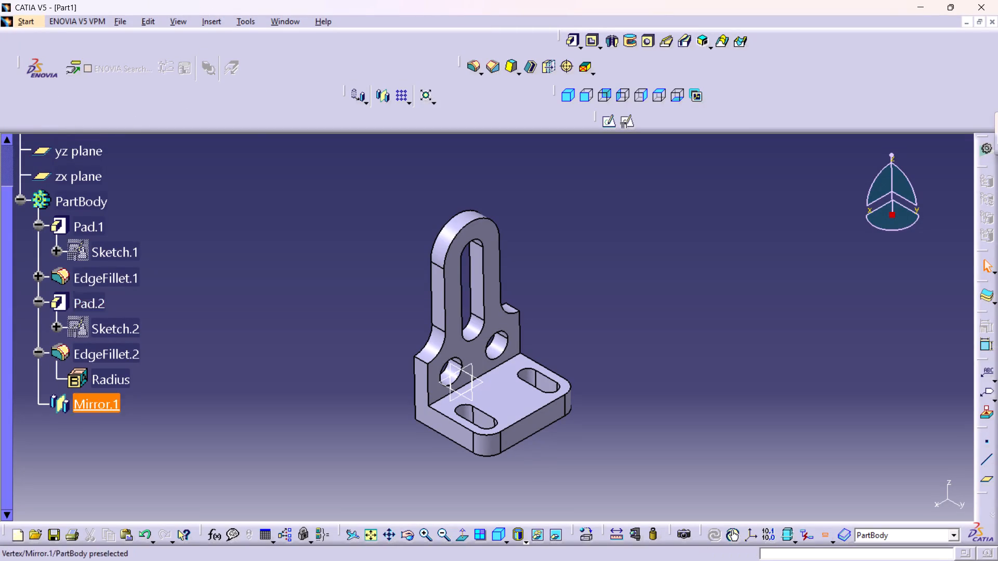
Examine the finished bracket up close, checking the upright's slot, two round holes, shoulder fillets and the slotted base plate.
{"action": "middle_click_drag", "start_coordinate": [594, 341], "coordinate": [595, 341]}
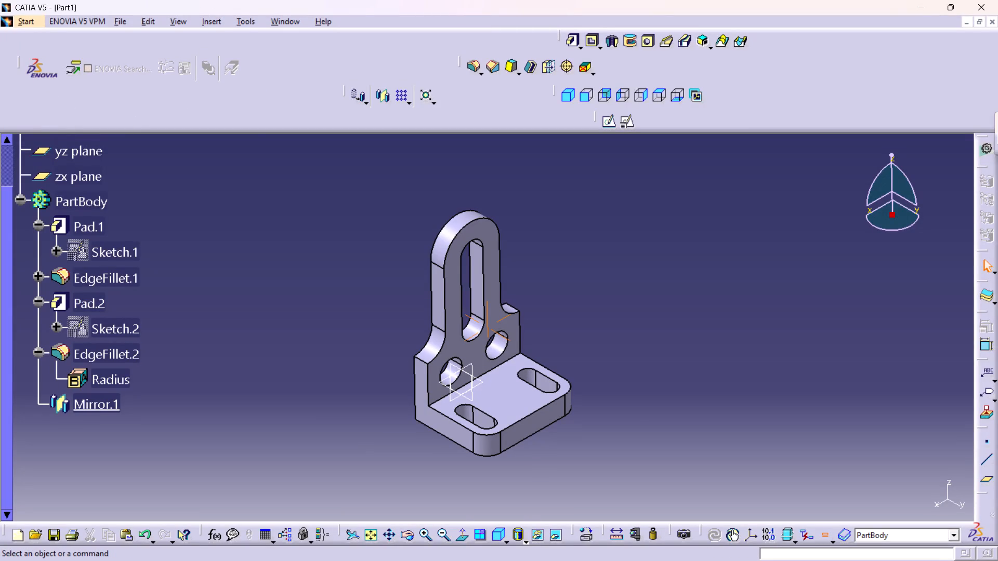
{"action": "middle_click_drag", "start_coordinate": [595, 341], "coordinate": [590, 317]}
{"action": "right_click", "coordinate": [595, 341]}
{"action": "right_click", "coordinate": [586, 296]}
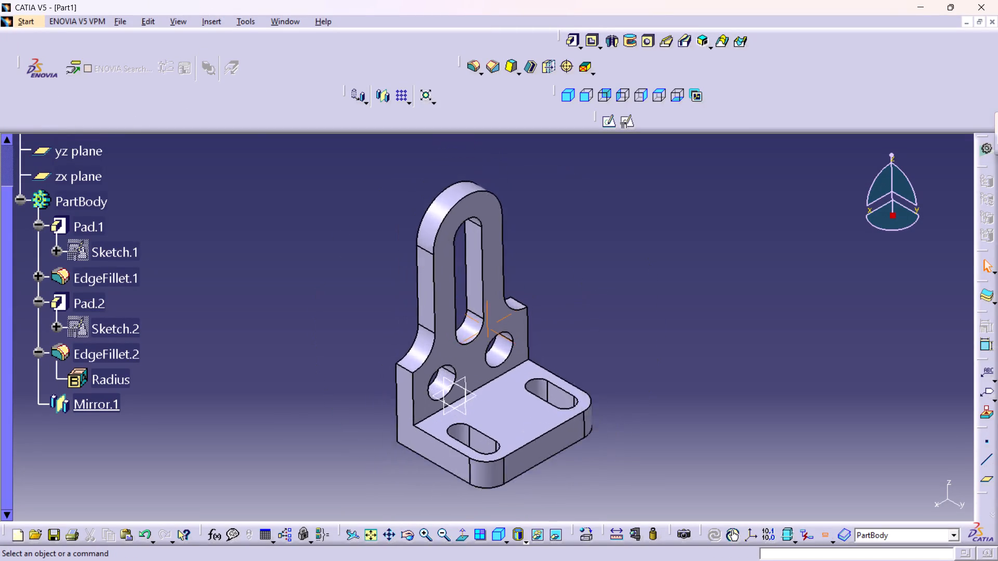
{"action": "middle_click_drag", "start_coordinate": [590, 317], "coordinate": [592, 305]}
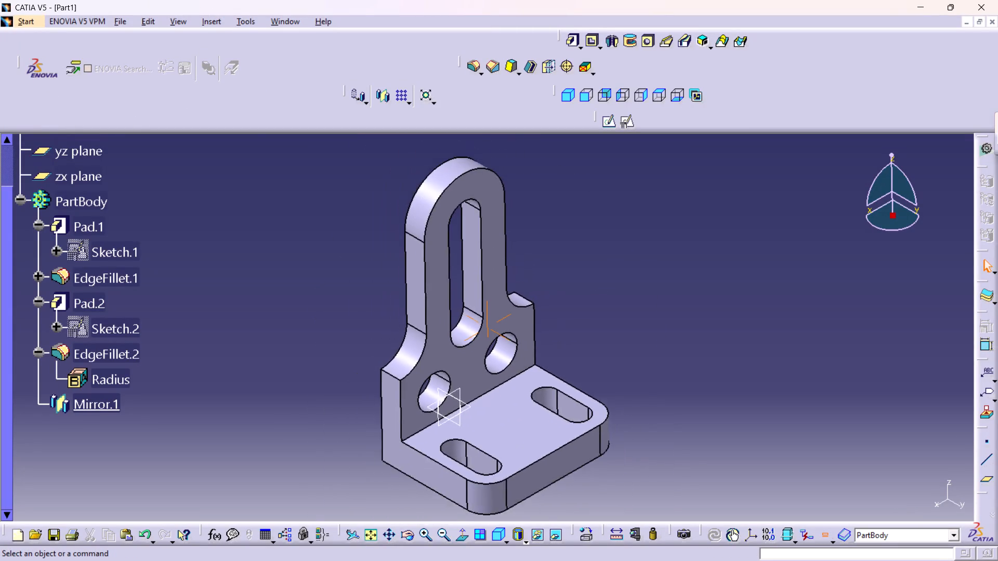
{"action": "middle_click_drag", "start_coordinate": [592, 305], "coordinate": [600, 282]}
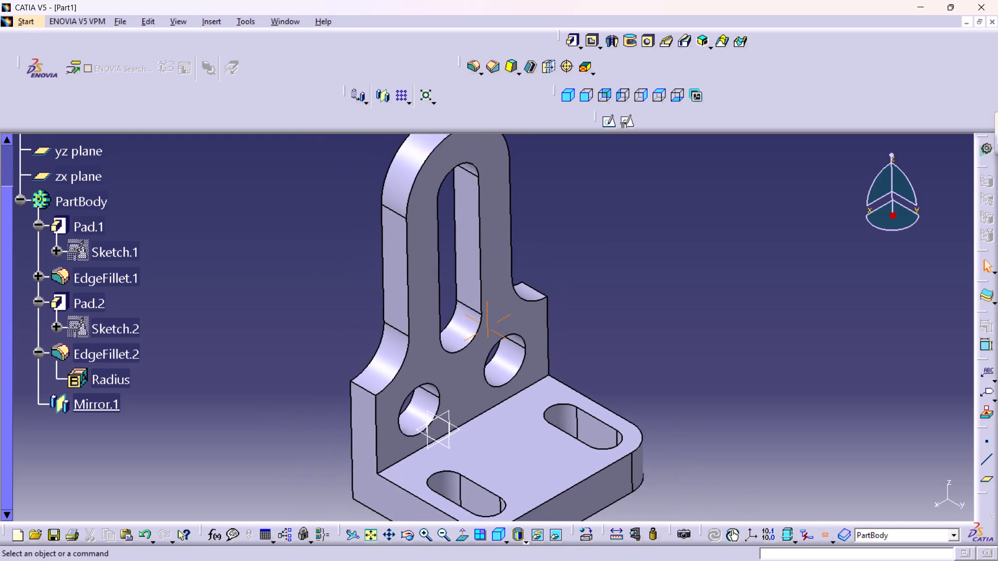
{"action": "middle_click_drag", "start_coordinate": [600, 282], "coordinate": [611, 283]}
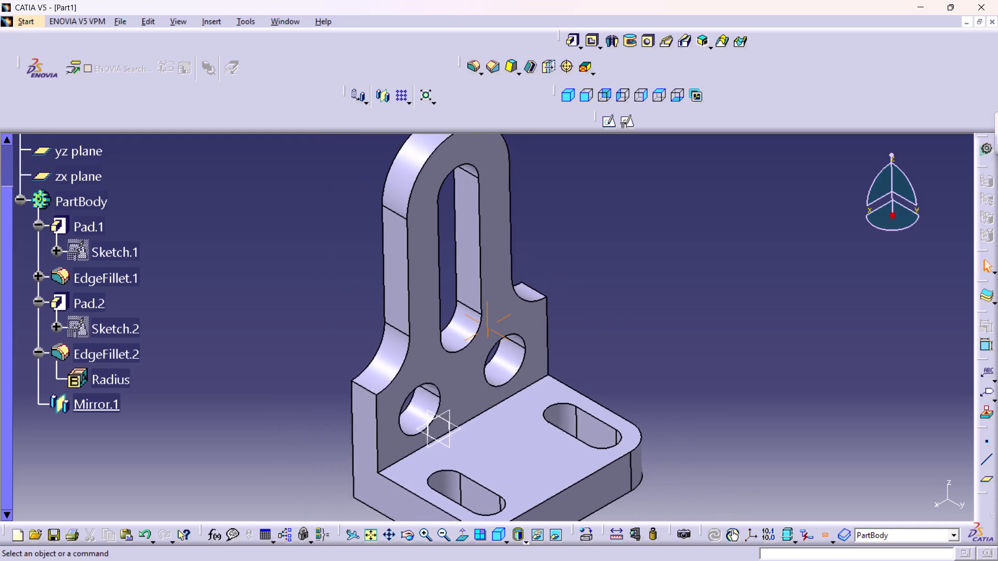
{"action": "middle_click_drag", "start_coordinate": [611, 283], "coordinate": [620, 271]}
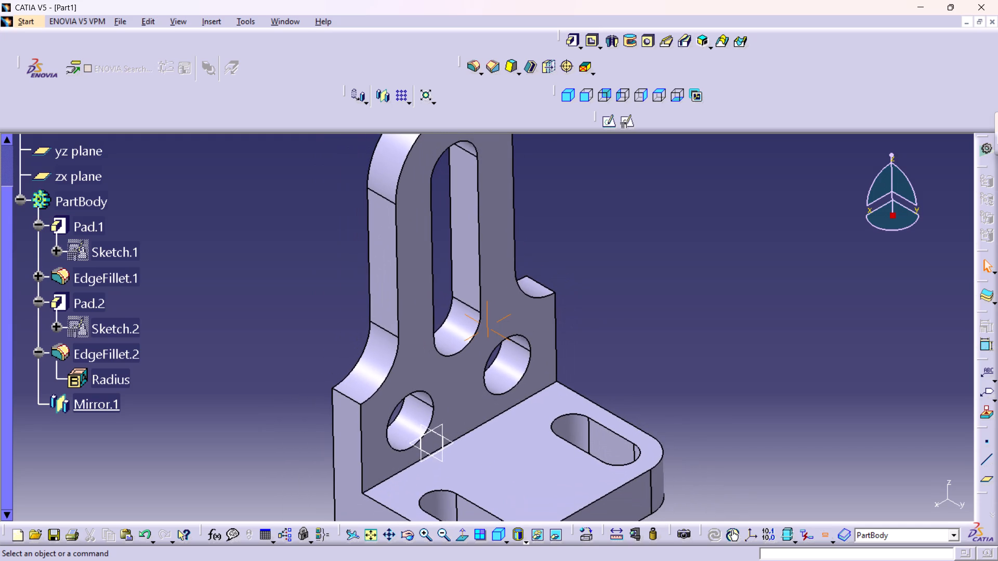
{"action": "middle_click_drag", "start_coordinate": [620, 271], "coordinate": [620, 260]}
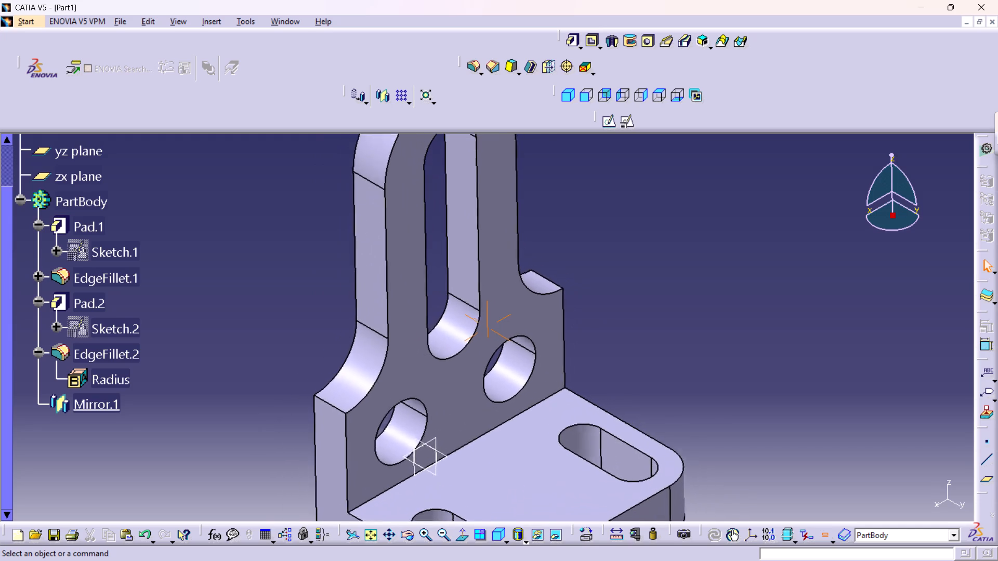
{"action": "middle_click_drag", "start_coordinate": [620, 260], "coordinate": [624, 271]}
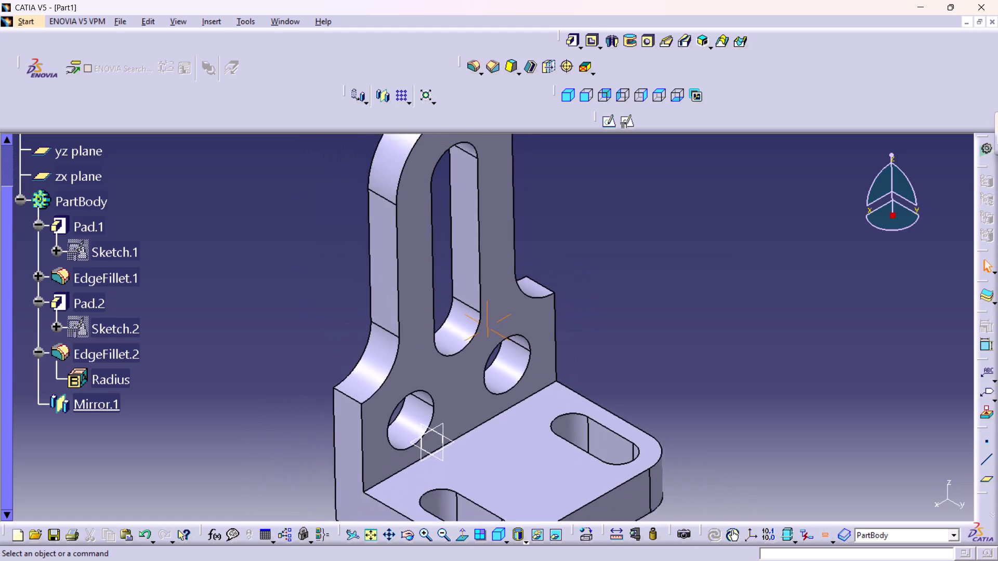
{"action": "middle_click_drag", "start_coordinate": [624, 271], "coordinate": [614, 246]}
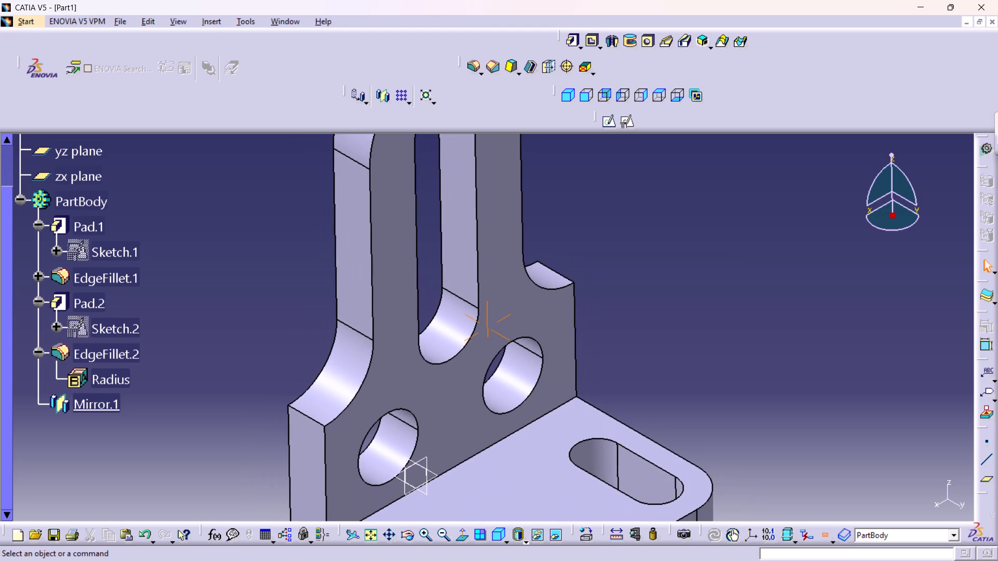
{"action": "middle_click_drag", "start_coordinate": [614, 246], "coordinate": [614, 247]}
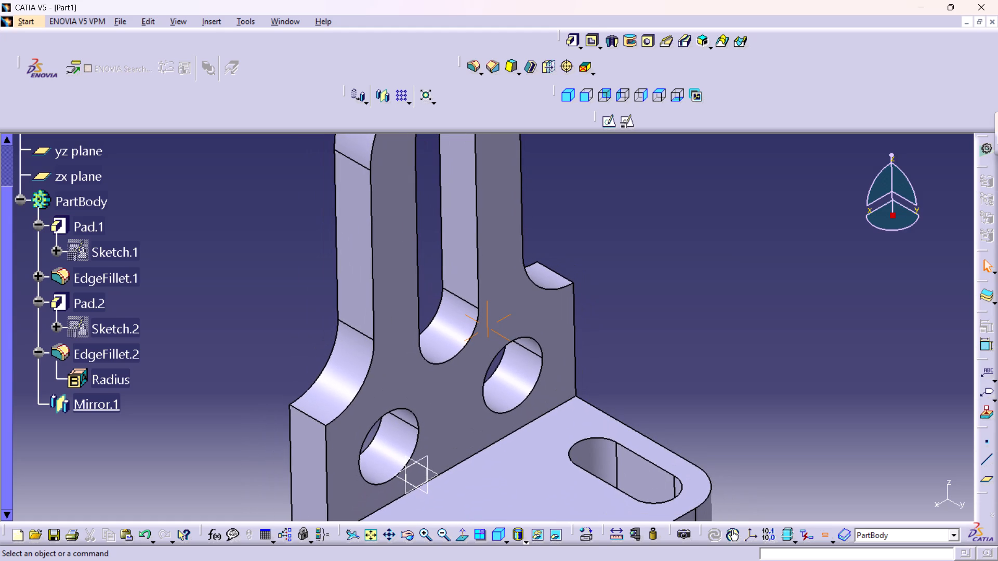
{"action": "middle_click_drag", "start_coordinate": [614, 247], "coordinate": [618, 249]}
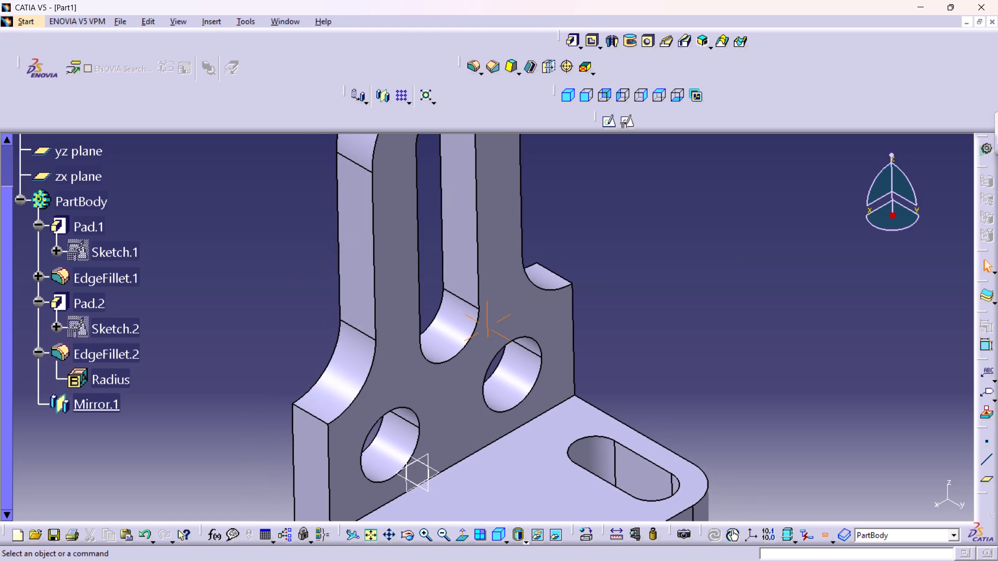
{"action": "middle_click_drag", "start_coordinate": [618, 249], "coordinate": [621, 231]}
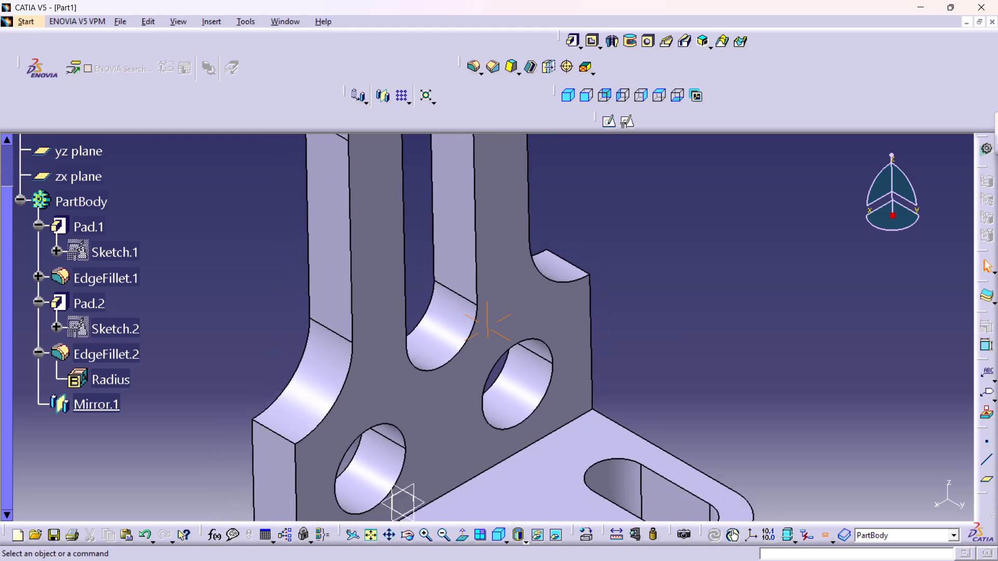
{"action": "middle_click_drag", "start_coordinate": [621, 231], "coordinate": [612, 227]}
{"action": "middle_click_drag", "start_coordinate": [610, 220], "coordinate": [623, 255]}
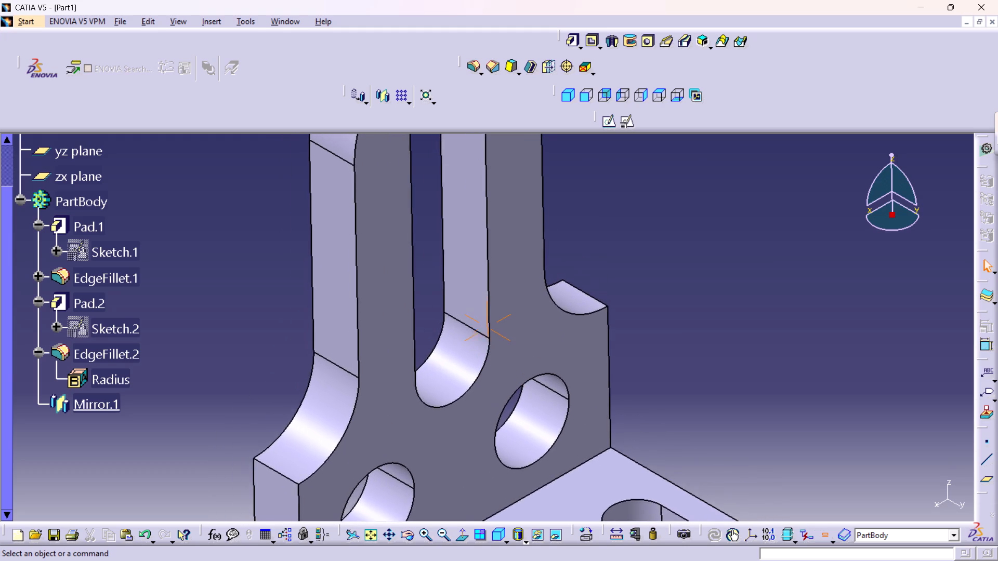
{"action": "middle_click_drag", "start_coordinate": [623, 255], "coordinate": [635, 308]}
{"action": "right_click", "coordinate": [620, 233]}
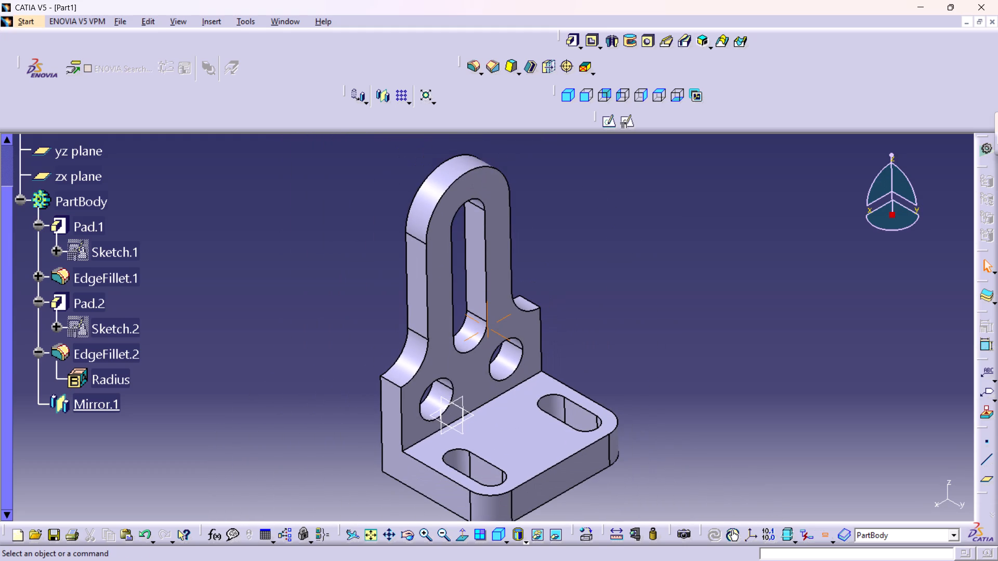
{"action": "middle_click_drag", "start_coordinate": [635, 308], "coordinate": [635, 307]}
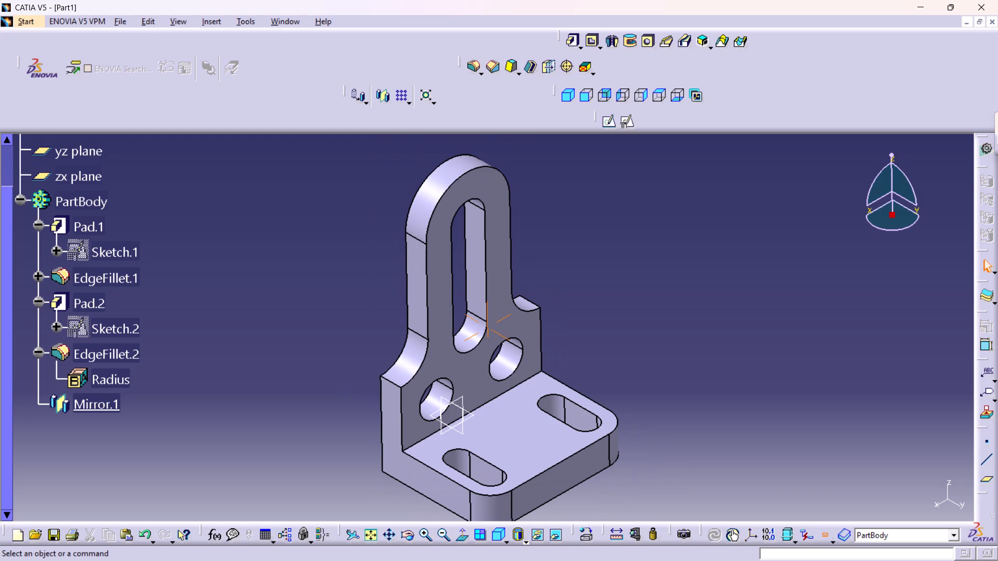
{"action": "middle_click_drag", "start_coordinate": [635, 307], "coordinate": [635, 287]}
{"action": "right_click", "coordinate": [636, 306]}
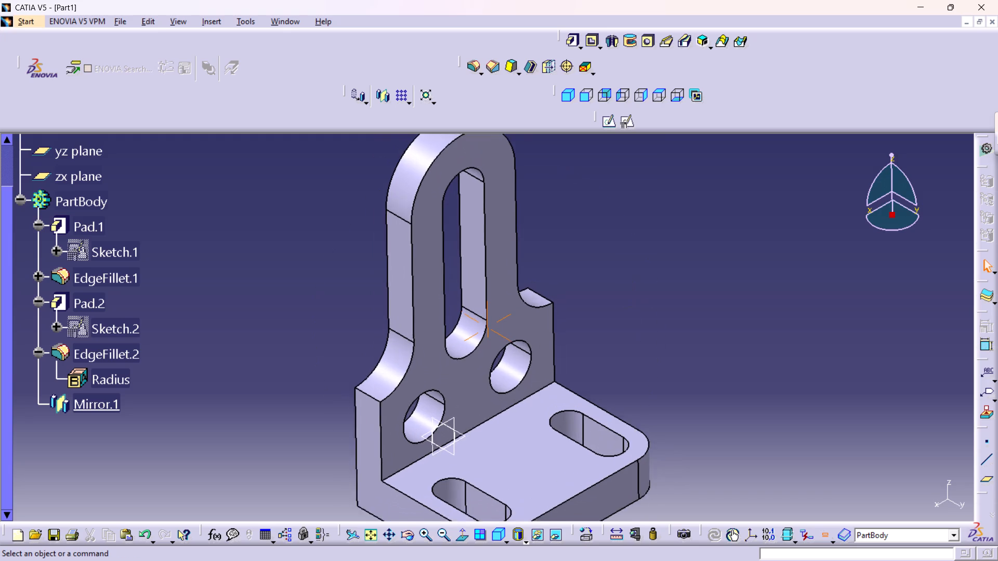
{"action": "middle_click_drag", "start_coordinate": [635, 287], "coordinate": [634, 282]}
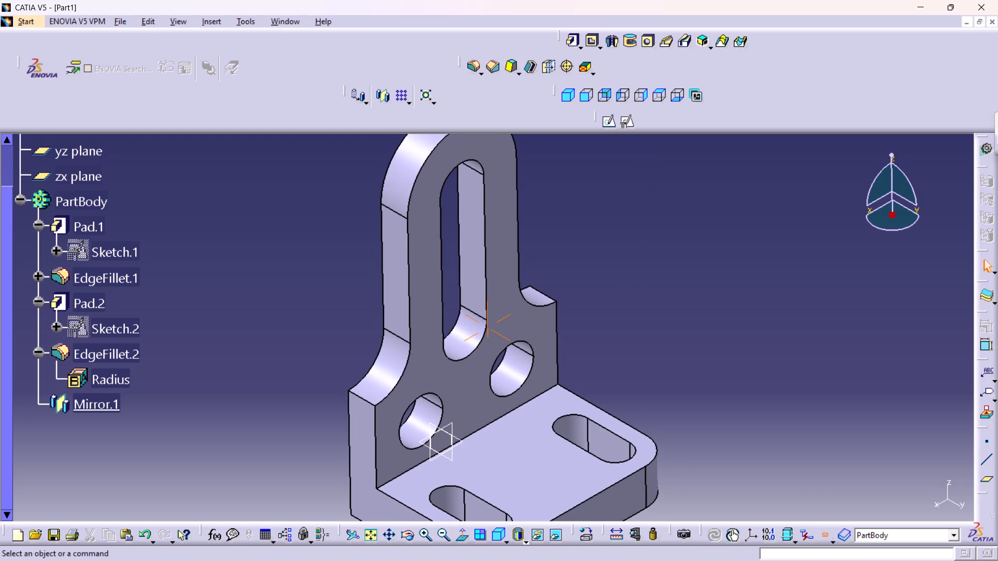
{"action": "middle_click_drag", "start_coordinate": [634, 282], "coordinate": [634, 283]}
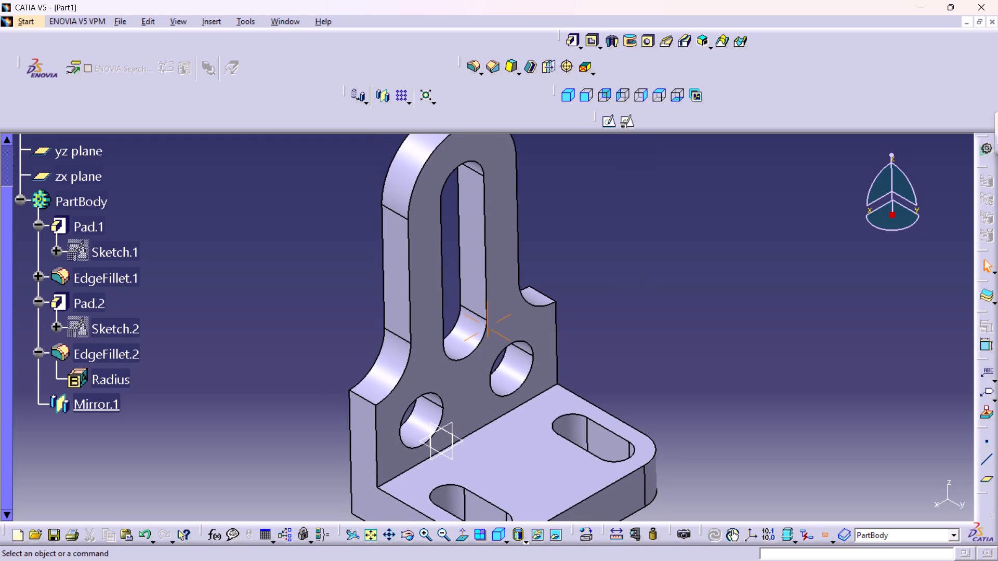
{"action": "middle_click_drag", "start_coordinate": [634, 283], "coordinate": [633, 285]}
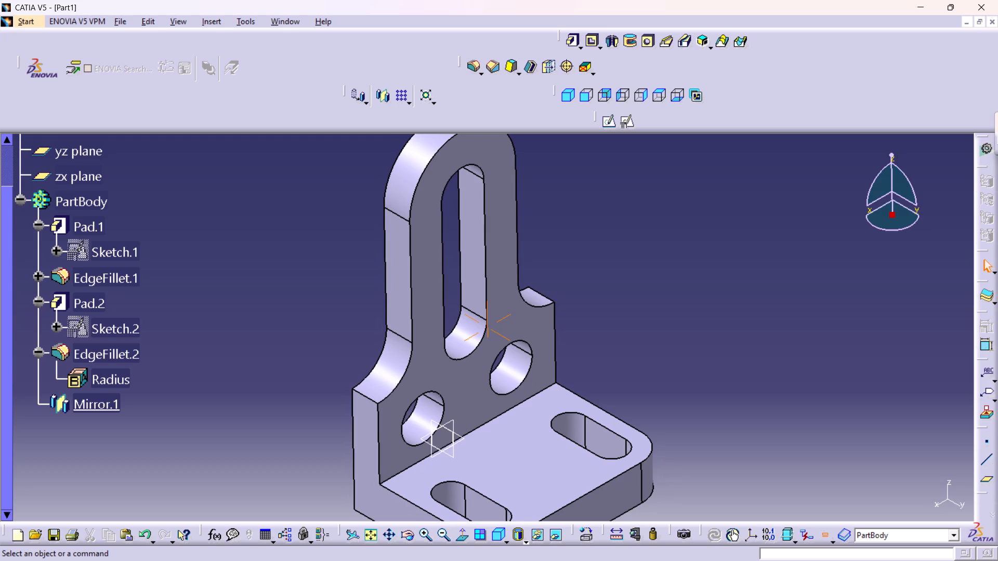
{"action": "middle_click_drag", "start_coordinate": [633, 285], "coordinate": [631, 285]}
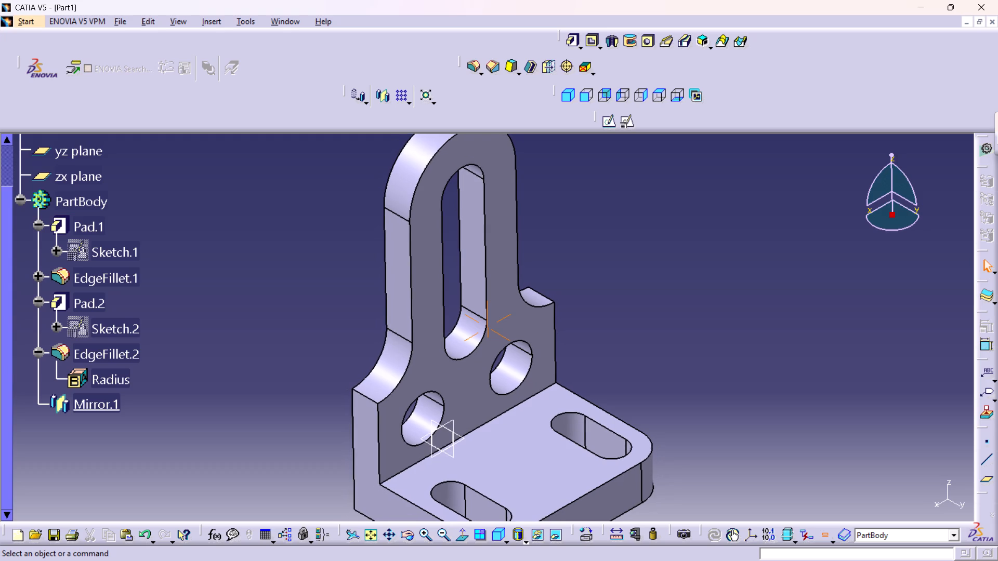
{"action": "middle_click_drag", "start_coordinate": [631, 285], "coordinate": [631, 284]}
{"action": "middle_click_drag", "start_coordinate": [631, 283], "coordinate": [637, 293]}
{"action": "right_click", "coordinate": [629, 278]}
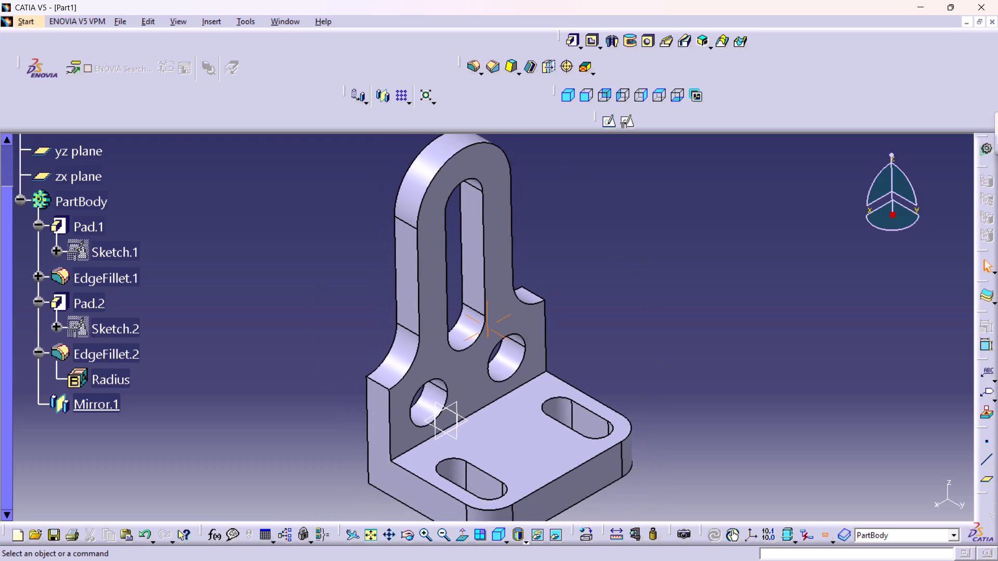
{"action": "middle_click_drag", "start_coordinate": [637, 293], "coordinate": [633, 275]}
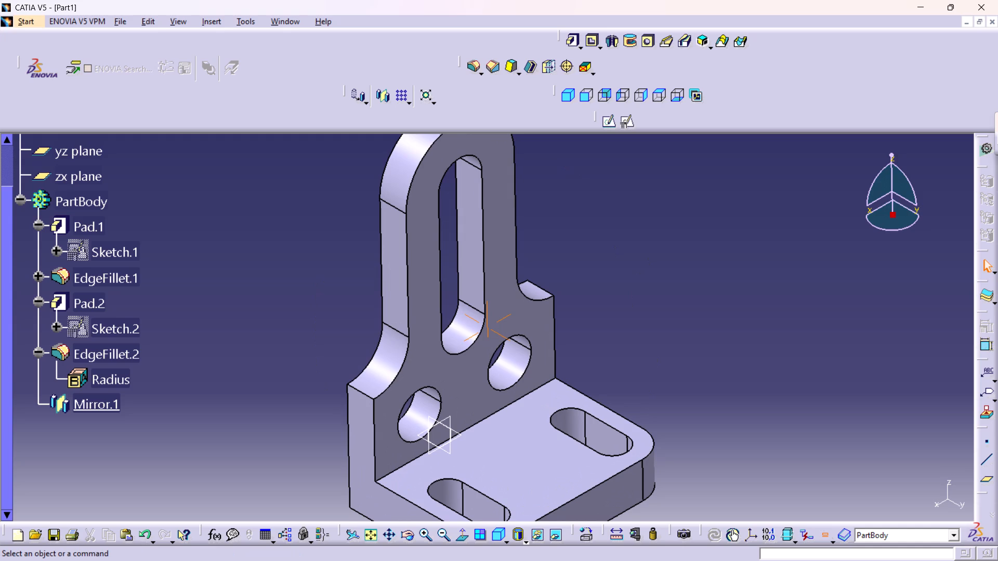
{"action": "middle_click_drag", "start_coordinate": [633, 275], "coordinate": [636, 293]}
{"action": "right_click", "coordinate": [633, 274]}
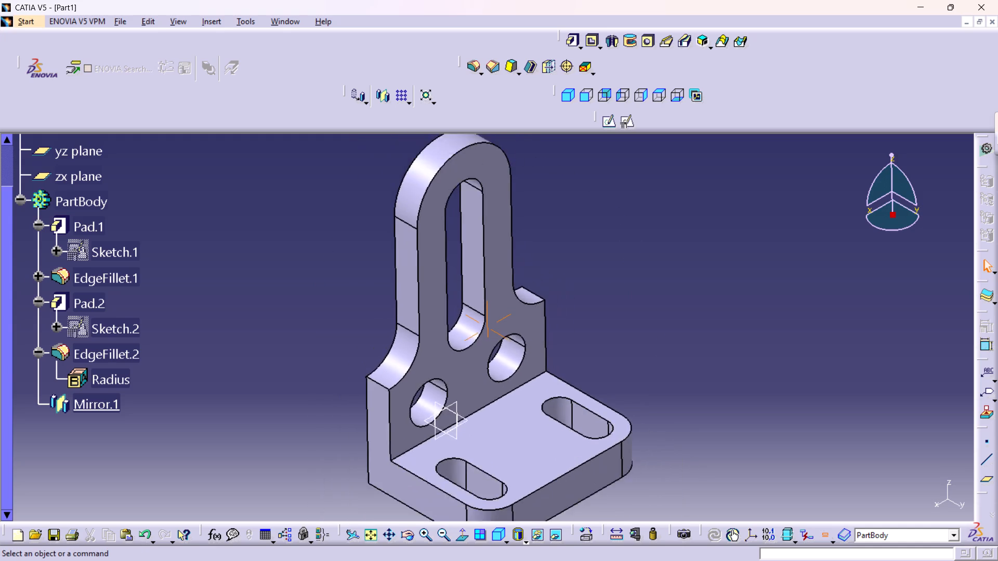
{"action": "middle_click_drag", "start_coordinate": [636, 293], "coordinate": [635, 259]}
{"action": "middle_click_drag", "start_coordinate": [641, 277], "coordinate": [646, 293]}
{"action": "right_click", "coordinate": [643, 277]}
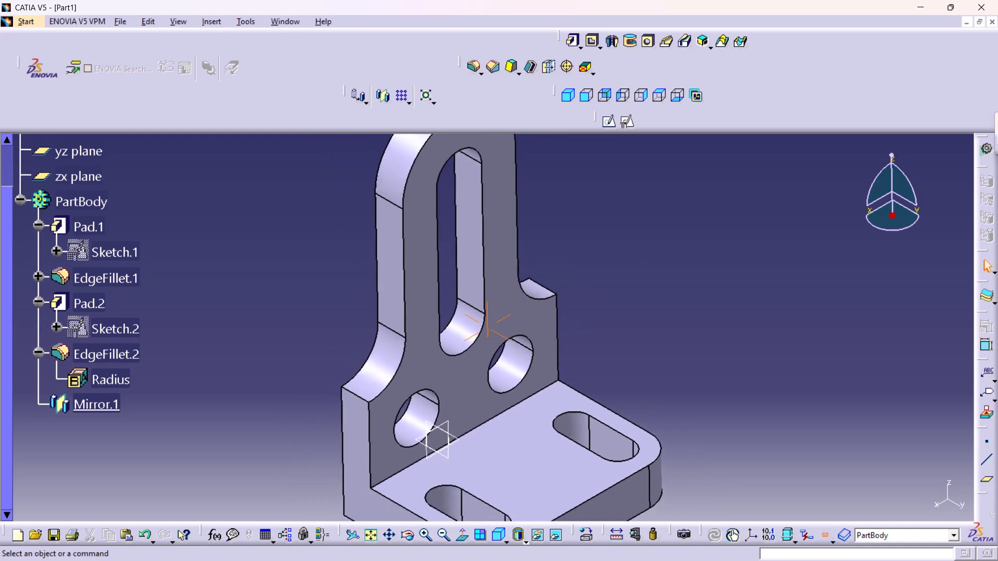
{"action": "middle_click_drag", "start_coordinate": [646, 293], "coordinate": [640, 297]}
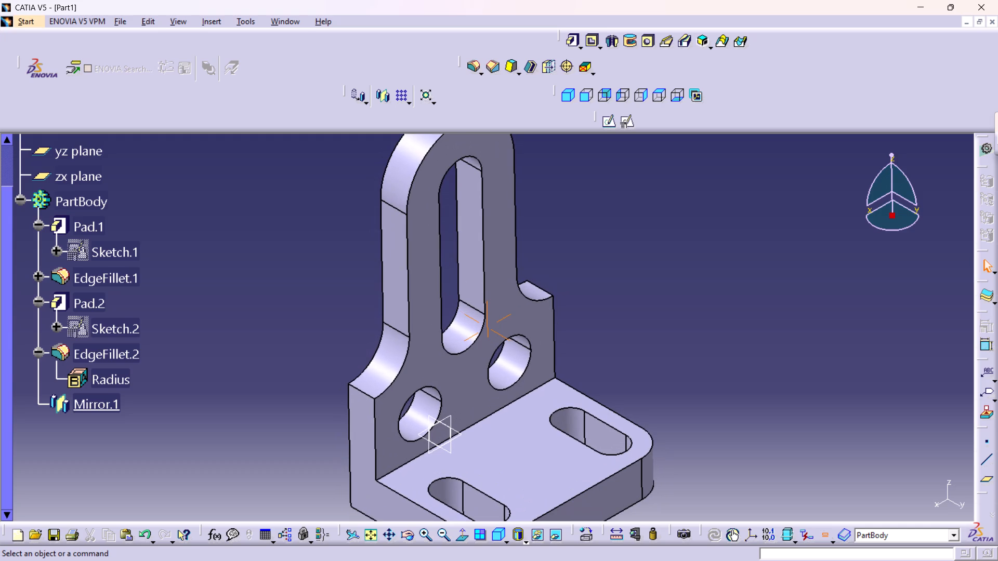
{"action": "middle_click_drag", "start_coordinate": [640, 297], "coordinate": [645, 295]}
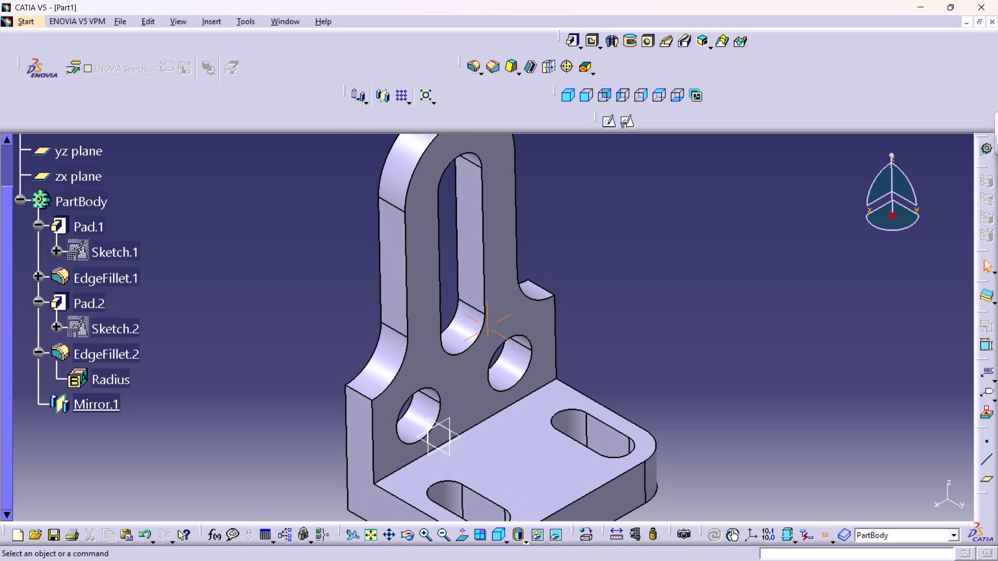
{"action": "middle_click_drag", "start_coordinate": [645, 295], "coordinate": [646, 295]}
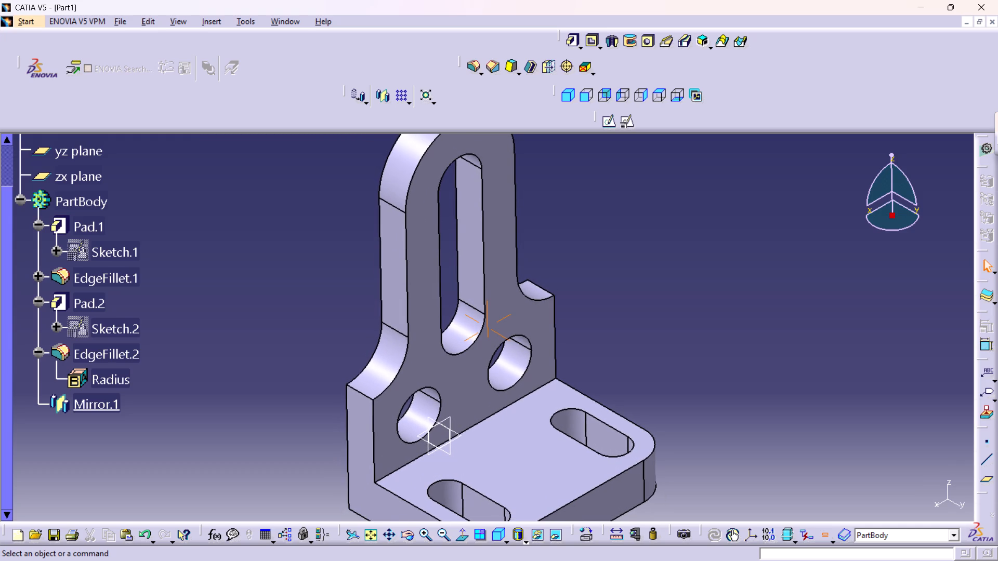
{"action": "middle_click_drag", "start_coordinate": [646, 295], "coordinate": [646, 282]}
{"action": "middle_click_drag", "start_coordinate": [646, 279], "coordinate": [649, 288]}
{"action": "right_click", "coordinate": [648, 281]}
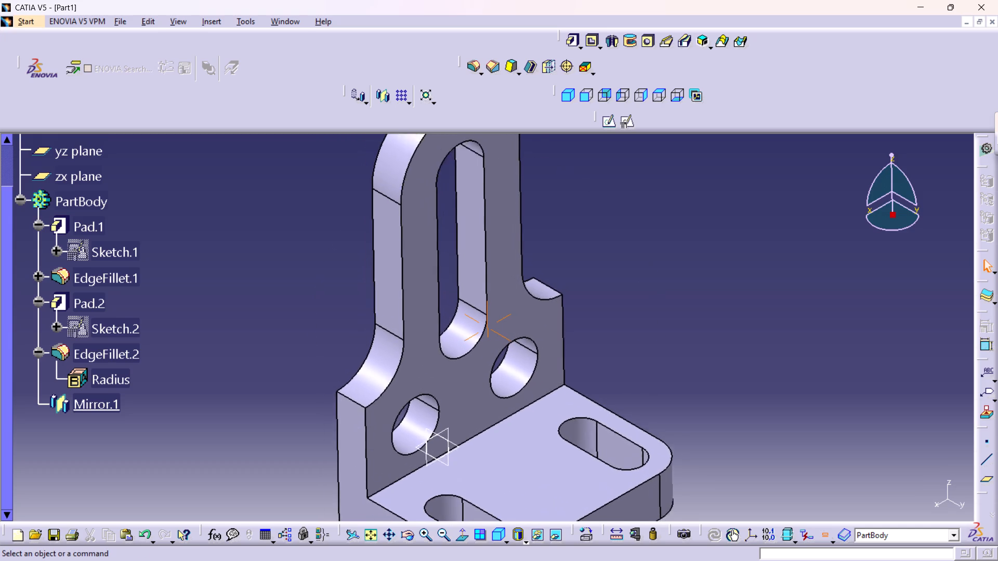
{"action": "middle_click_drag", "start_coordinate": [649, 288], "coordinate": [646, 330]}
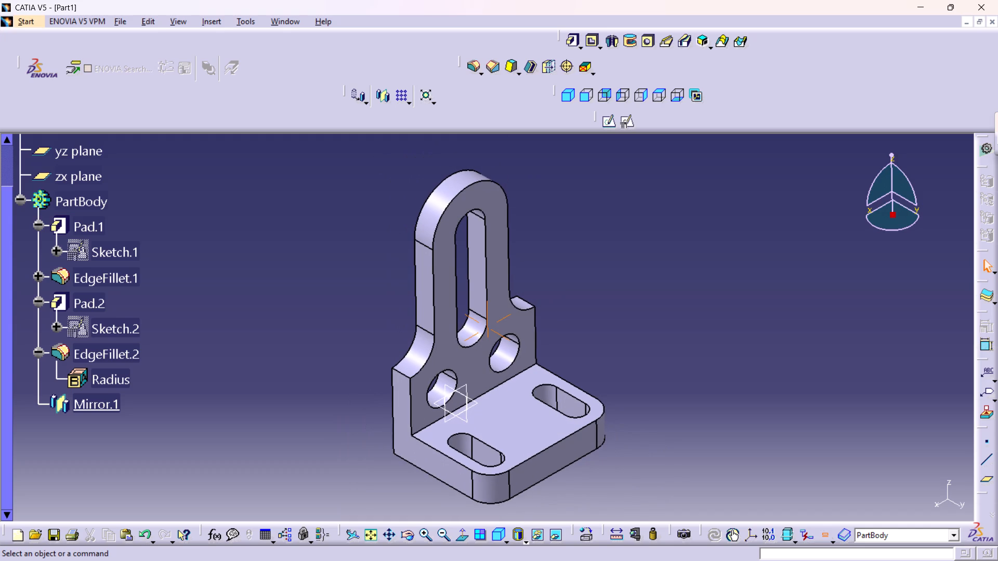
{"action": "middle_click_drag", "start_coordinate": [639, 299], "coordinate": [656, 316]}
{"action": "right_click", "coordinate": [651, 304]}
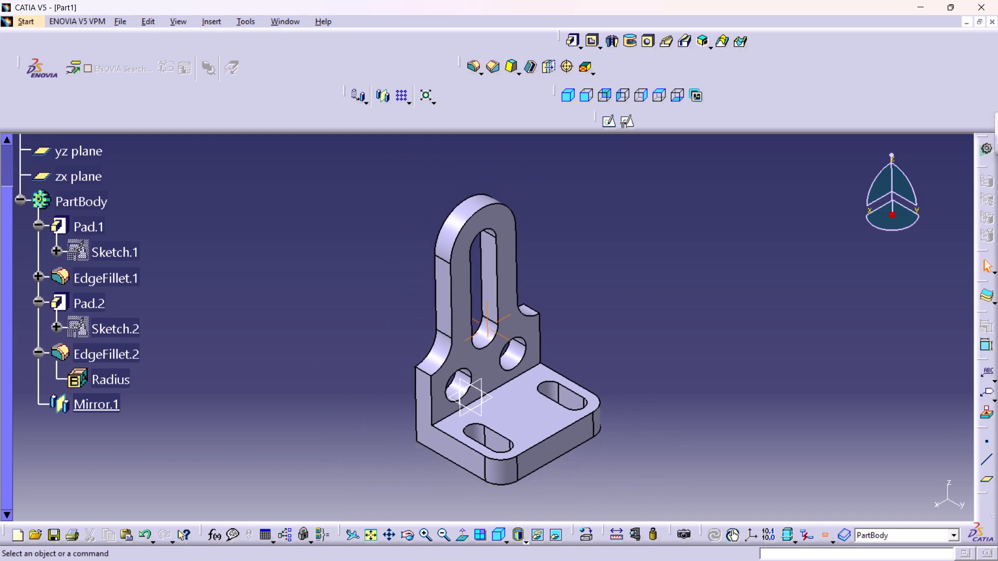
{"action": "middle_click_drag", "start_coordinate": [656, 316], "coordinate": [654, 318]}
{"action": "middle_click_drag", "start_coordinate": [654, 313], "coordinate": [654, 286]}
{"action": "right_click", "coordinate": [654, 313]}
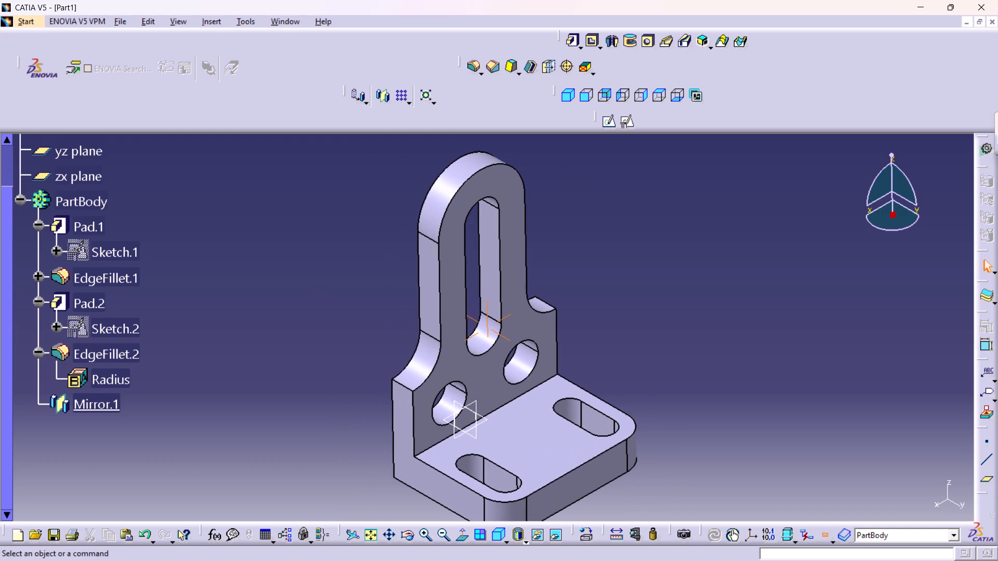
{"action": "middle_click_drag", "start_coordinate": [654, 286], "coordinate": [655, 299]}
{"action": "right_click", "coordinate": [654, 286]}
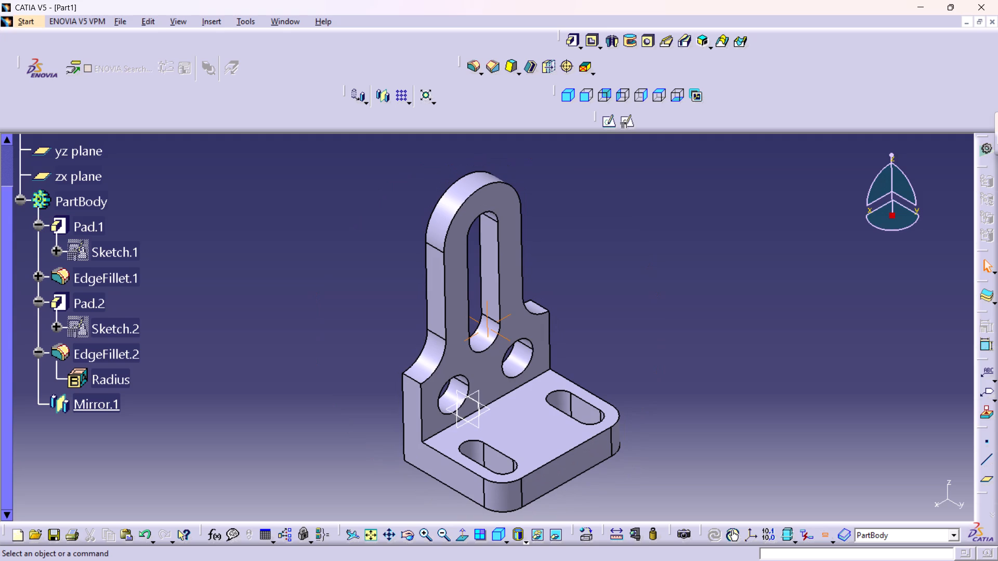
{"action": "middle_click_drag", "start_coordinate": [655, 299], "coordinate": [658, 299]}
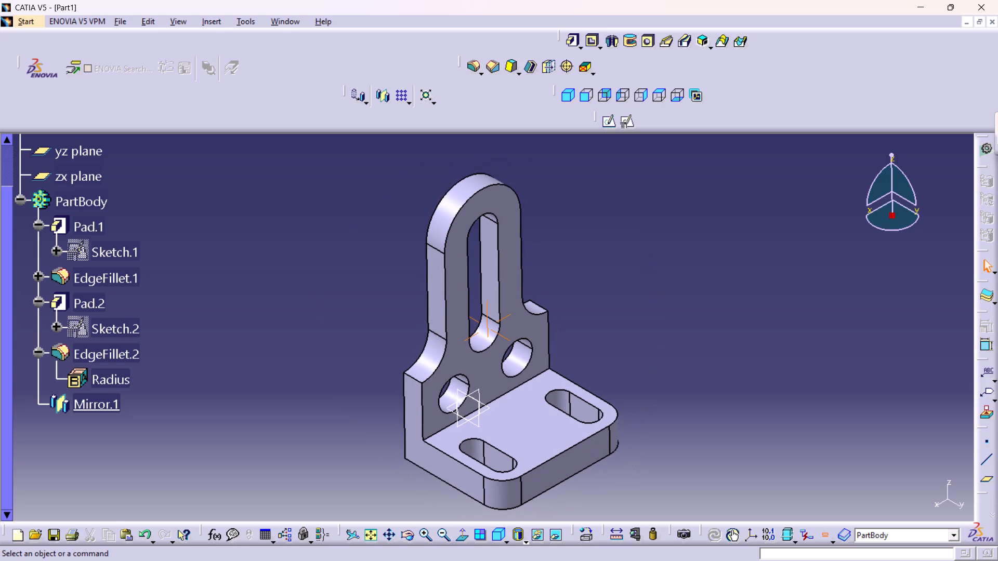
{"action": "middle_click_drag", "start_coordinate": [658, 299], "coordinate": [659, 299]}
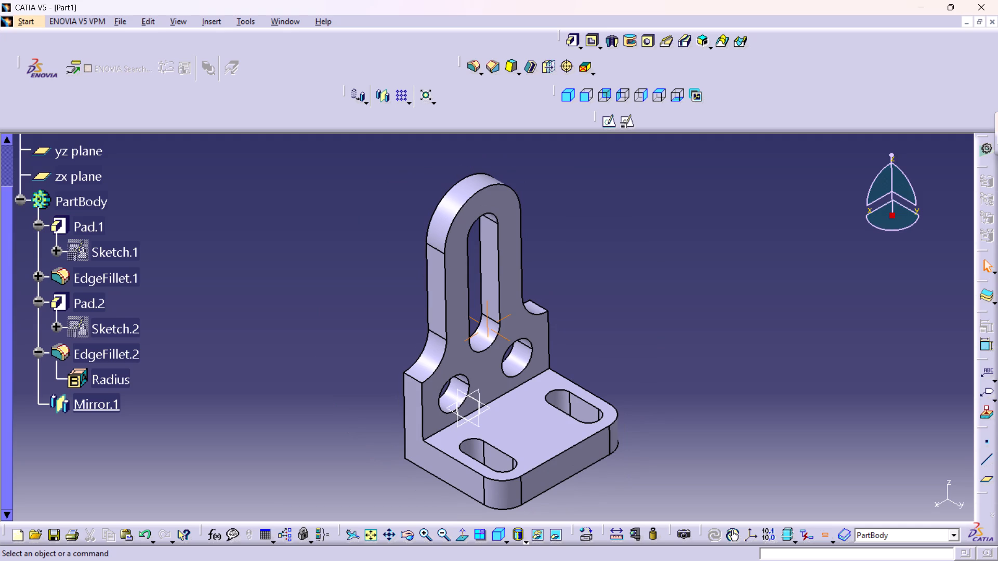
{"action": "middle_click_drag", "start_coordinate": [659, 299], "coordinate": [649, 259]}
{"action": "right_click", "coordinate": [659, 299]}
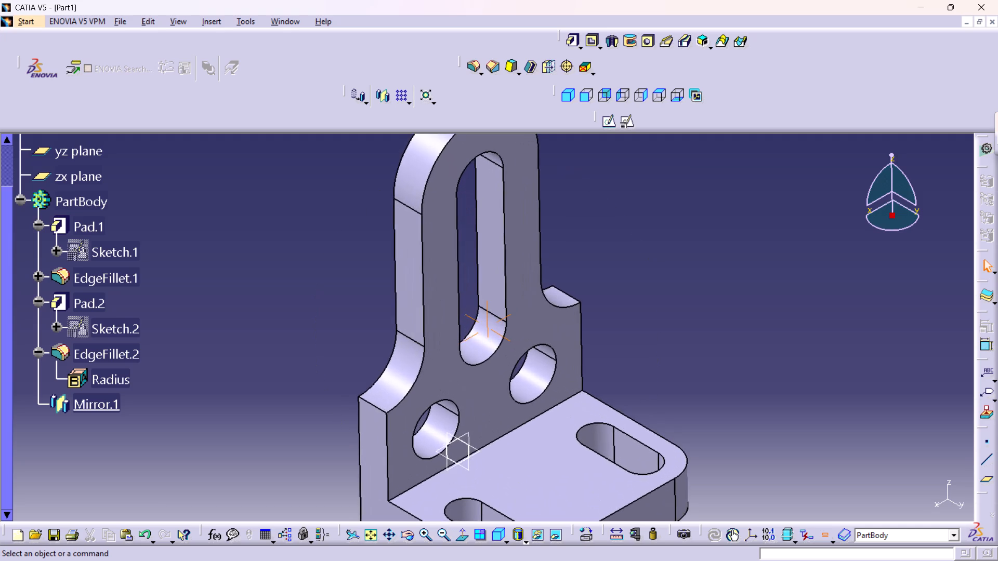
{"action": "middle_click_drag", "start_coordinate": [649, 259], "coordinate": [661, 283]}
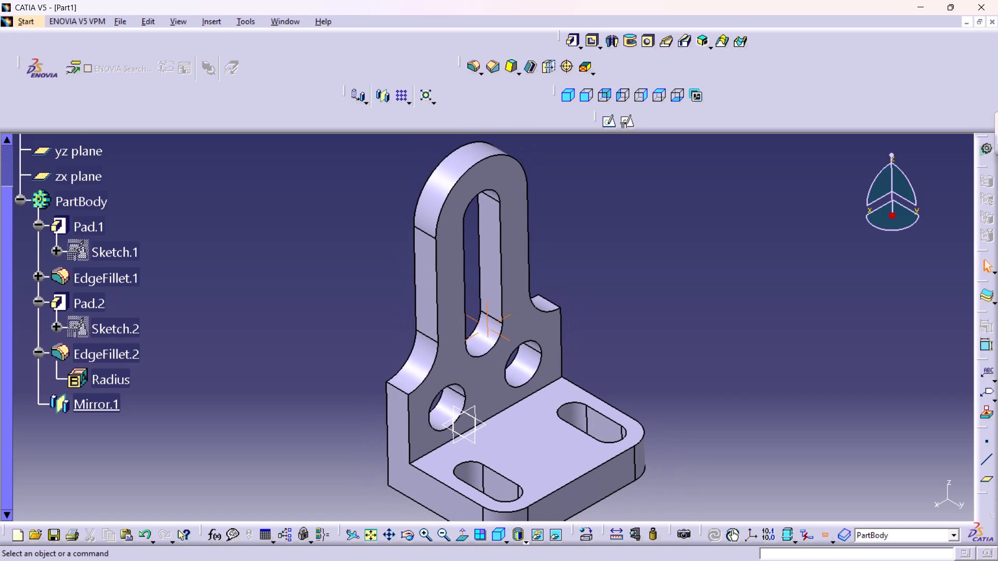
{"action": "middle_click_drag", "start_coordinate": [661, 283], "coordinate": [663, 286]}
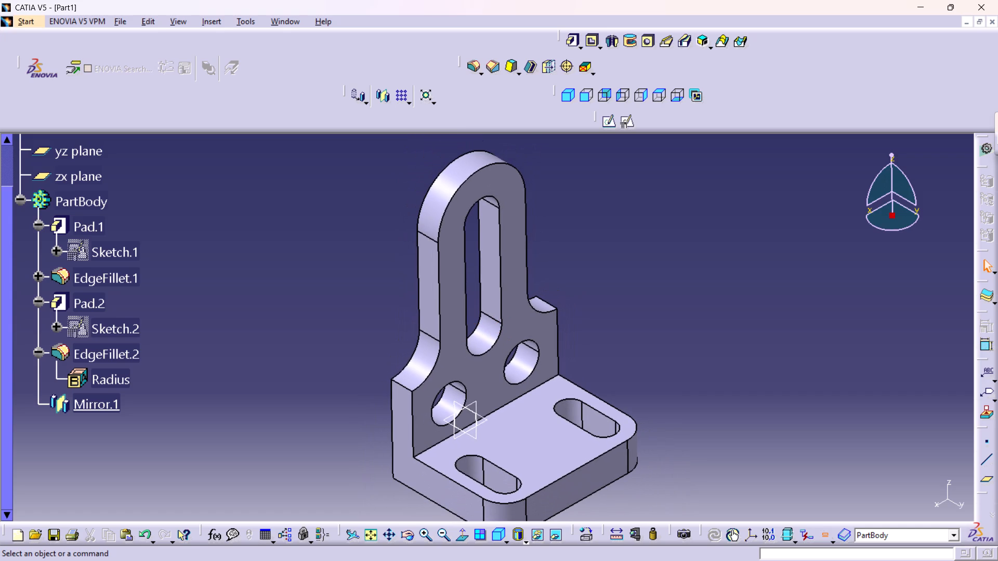
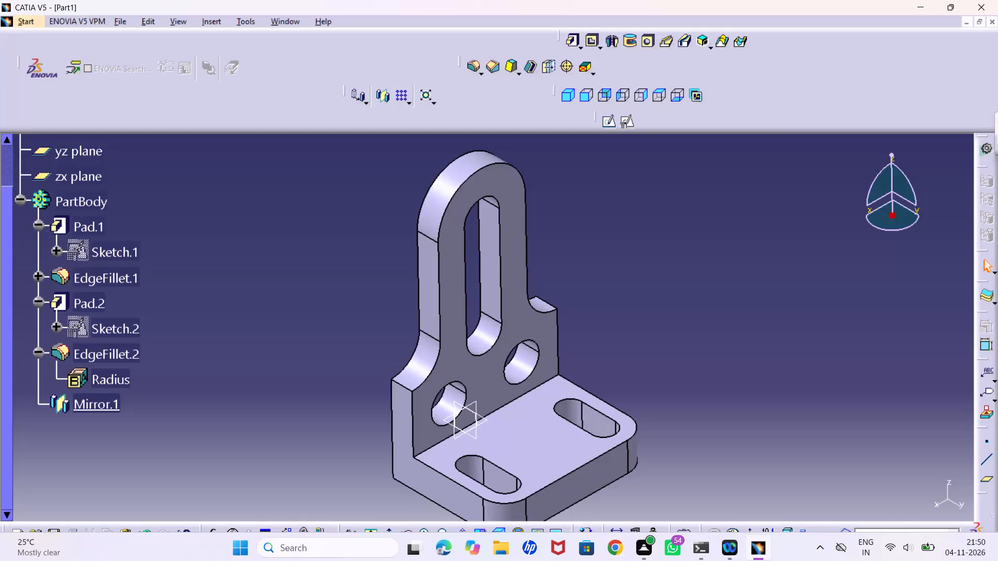
Save the bracket as a CATPart file named 18 in the CATIA folder.
{"action": "middle_click_drag", "start_coordinate": [641, 312], "coordinate": [654, 325]}
{"action": "right_click", "coordinate": [644, 310]}
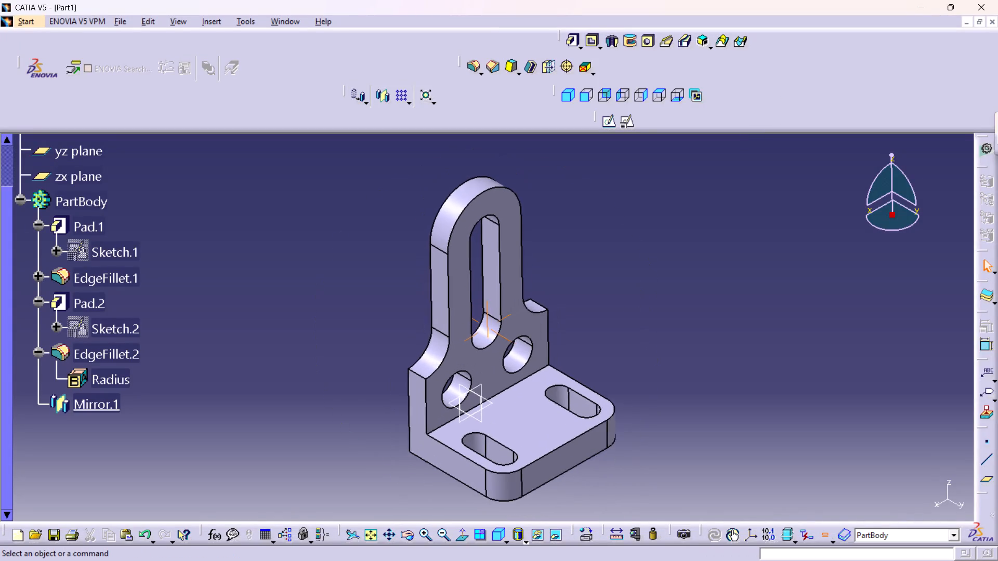
{"action": "middle_click_drag", "start_coordinate": [654, 325], "coordinate": [654, 316]}
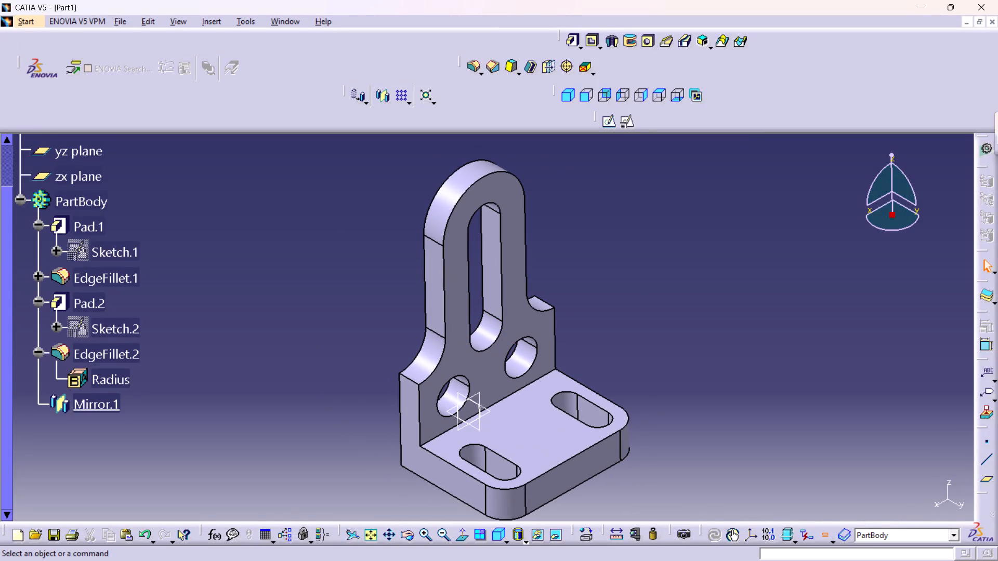
{"action": "middle_click_drag", "start_coordinate": [624, 350], "coordinate": [632, 350]}
{"action": "right_click", "coordinate": [624, 350]}
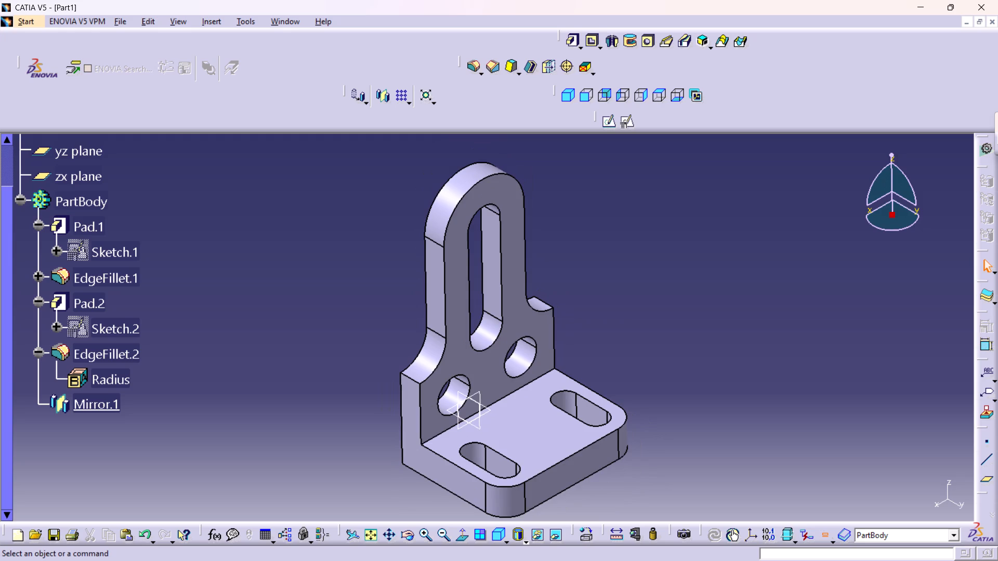
{"action": "middle_click", "coordinate": [632, 350]}
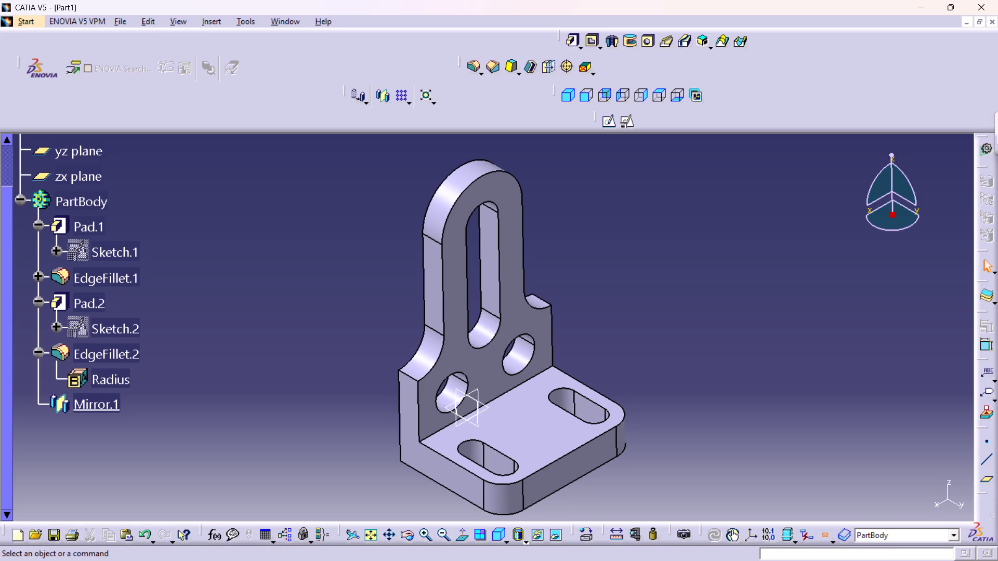
{"action": "key", "text": "ctrl+s"}
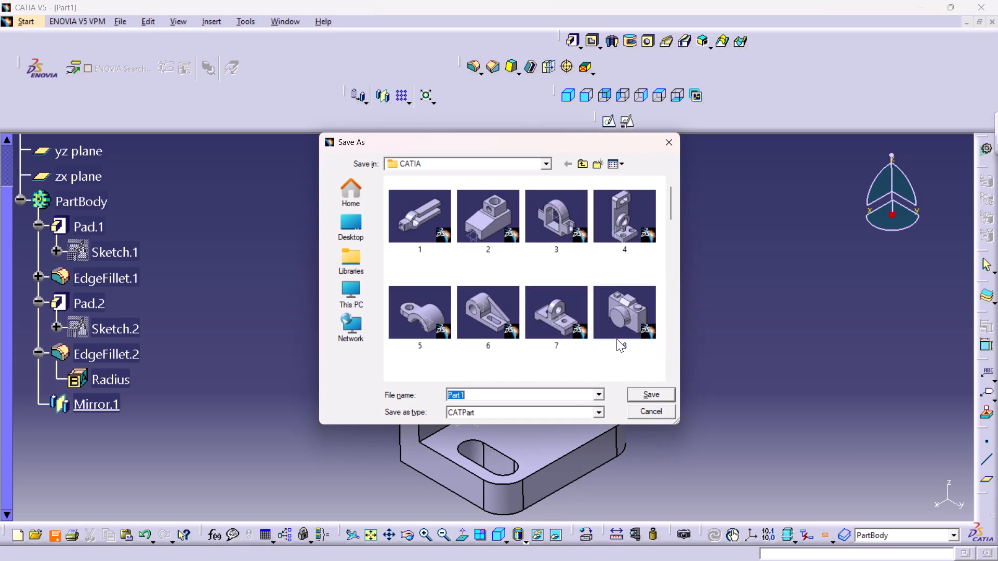
{"action": "scroll", "coordinate": [596, 300], "scroll_direction": "down", "scroll_amount": 1}
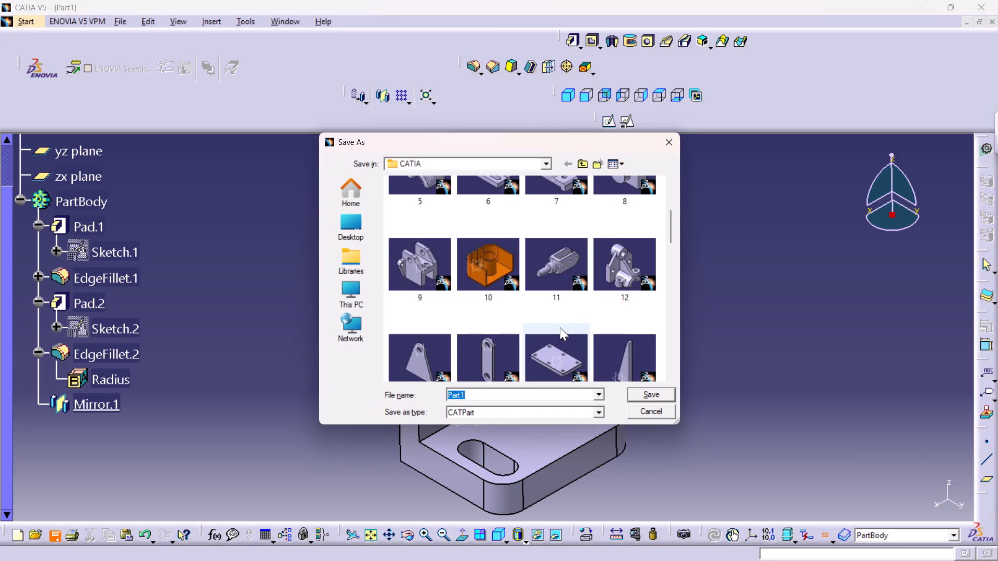
{"action": "scroll", "coordinate": [554, 317], "scroll_direction": "down", "scroll_amount": 2}
{"action": "scroll", "coordinate": [571, 292], "scroll_direction": "up", "scroll_amount": 1}
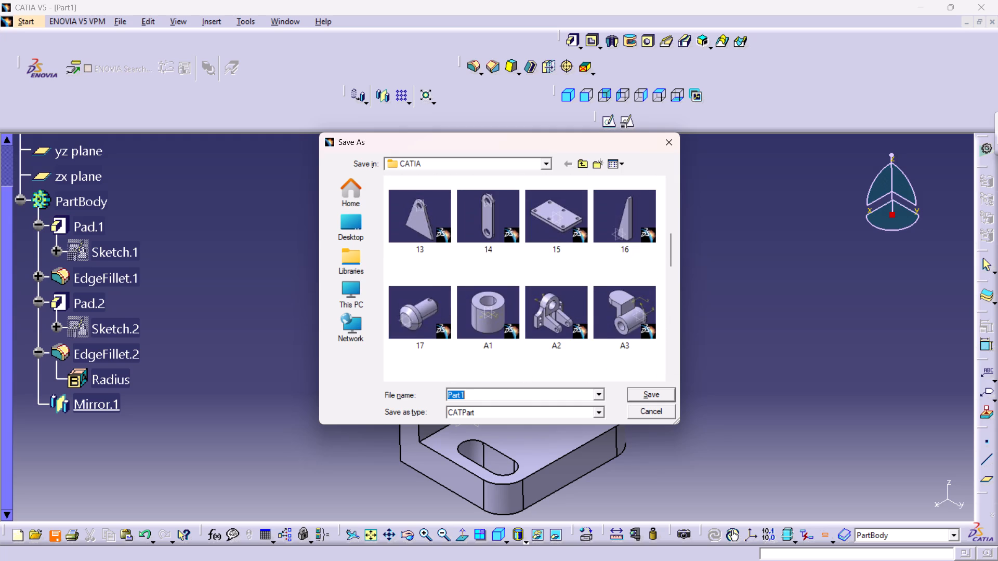
{"action": "type", "text": "18"}
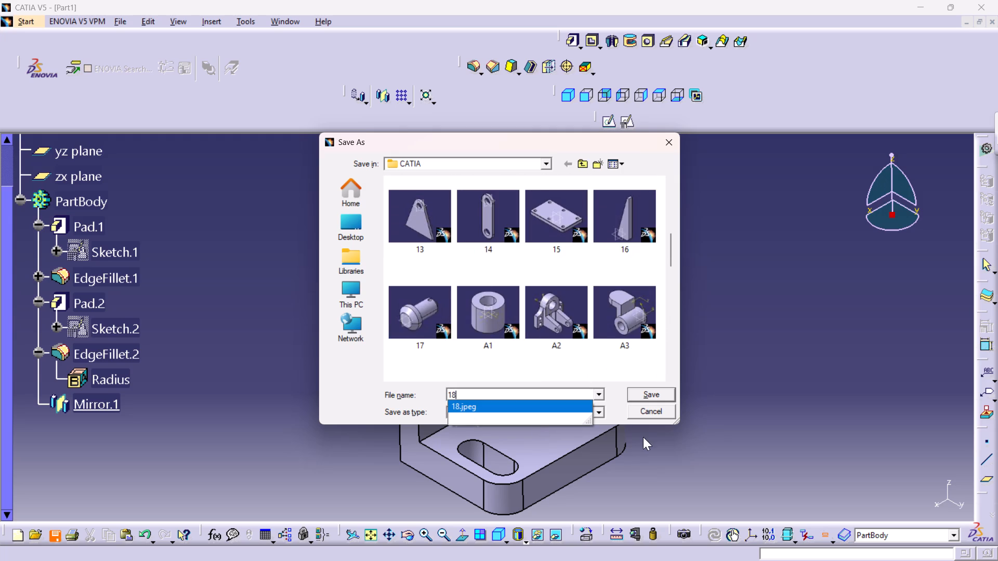
{"action": "left_click", "coordinate": [653, 393]}
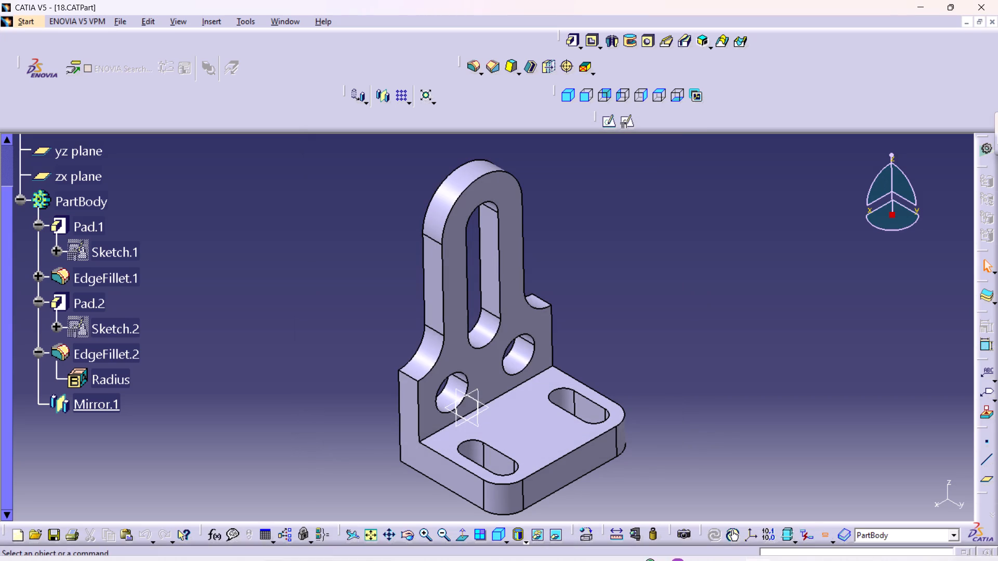
Print the bracket view with Microsoft Print to PDF, saving the PDF as 18 in the CATIA documents folder.
{"action": "key", "text": "ctrl+p"}
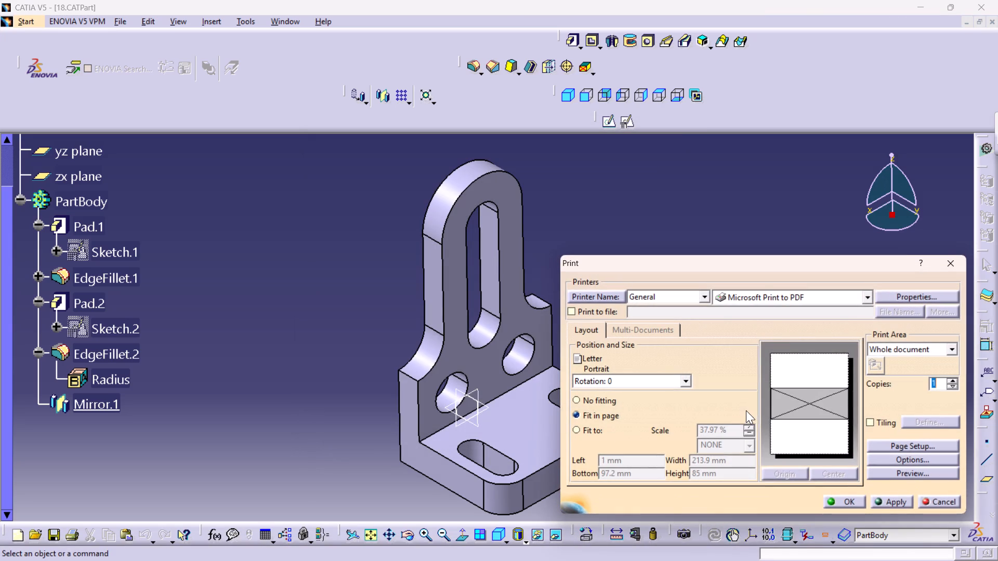
{"action": "left_click", "coordinate": [841, 502]}
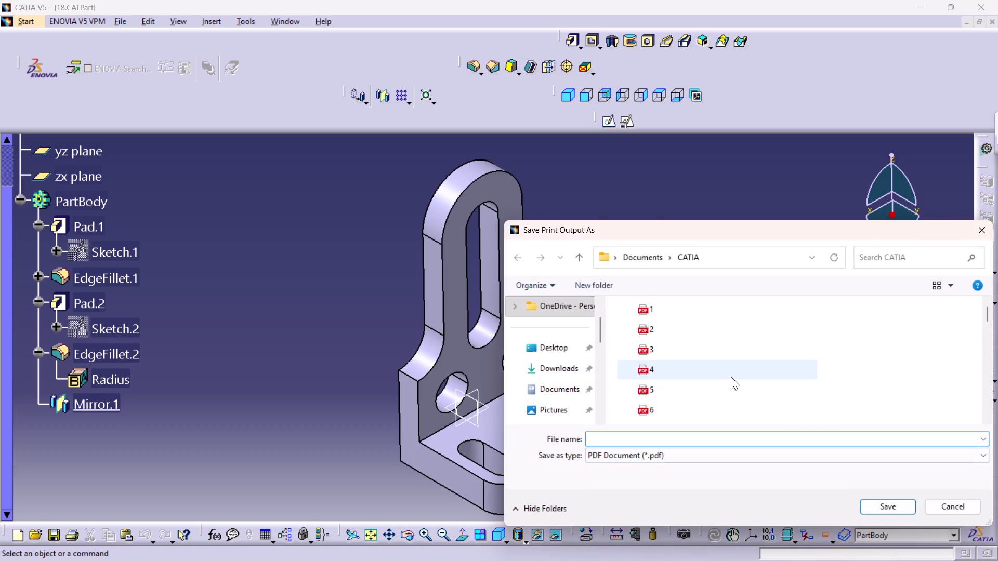
{"action": "scroll", "coordinate": [731, 377], "scroll_direction": "down", "scroll_amount": 4}
{"action": "scroll", "coordinate": [686, 369], "scroll_direction": "down", "scroll_amount": 1}
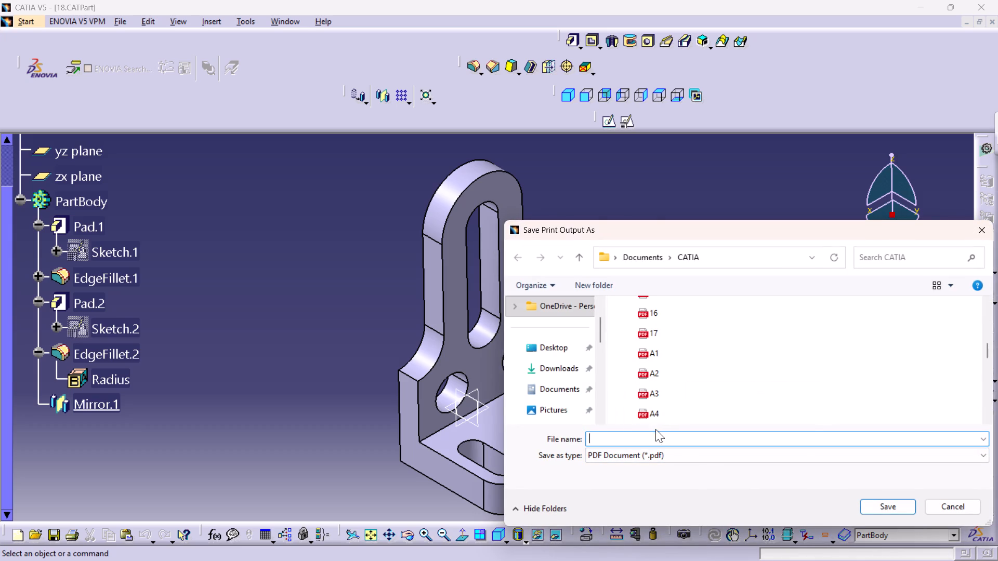
{"action": "type", "text": "18"}
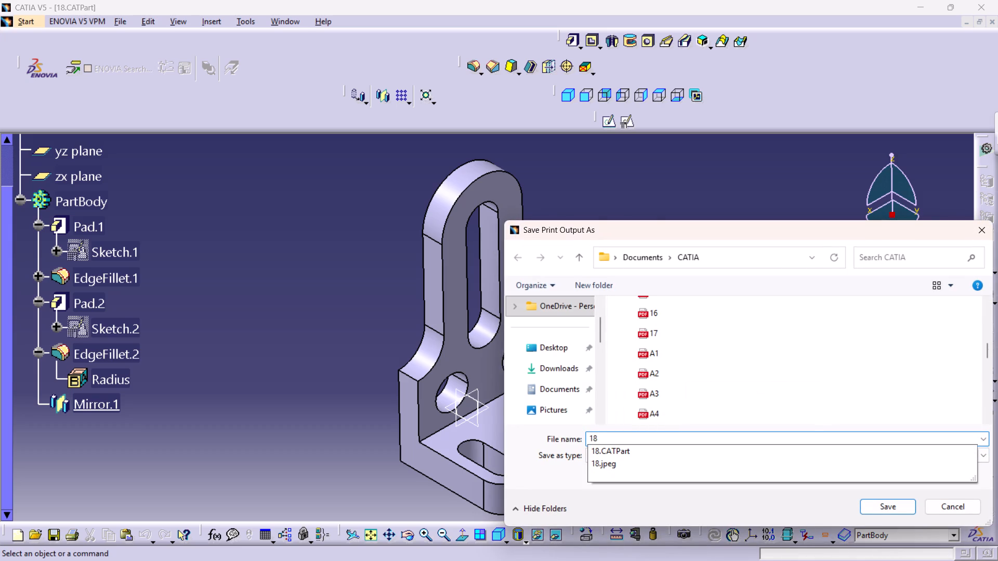
{"action": "left_click", "coordinate": [897, 505]}
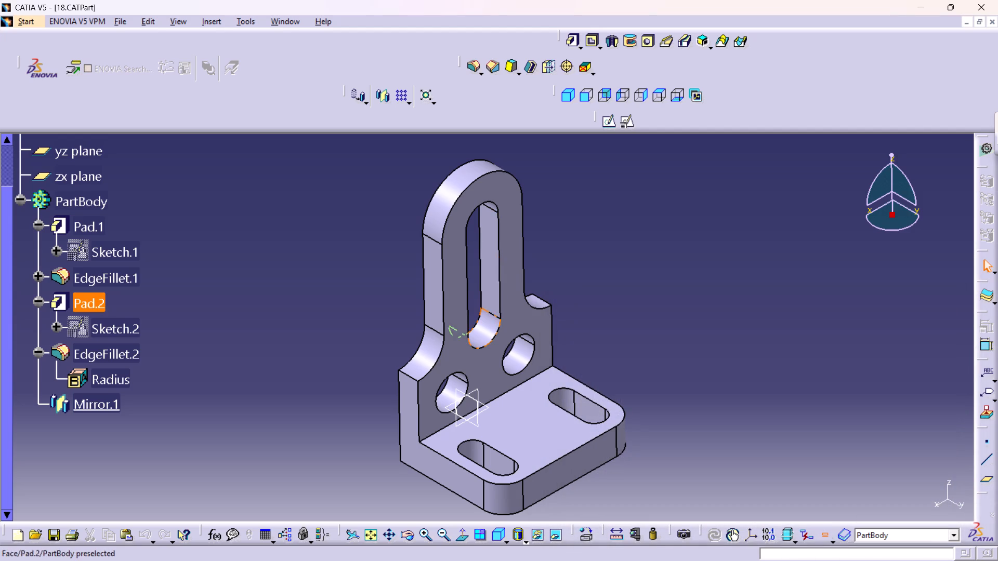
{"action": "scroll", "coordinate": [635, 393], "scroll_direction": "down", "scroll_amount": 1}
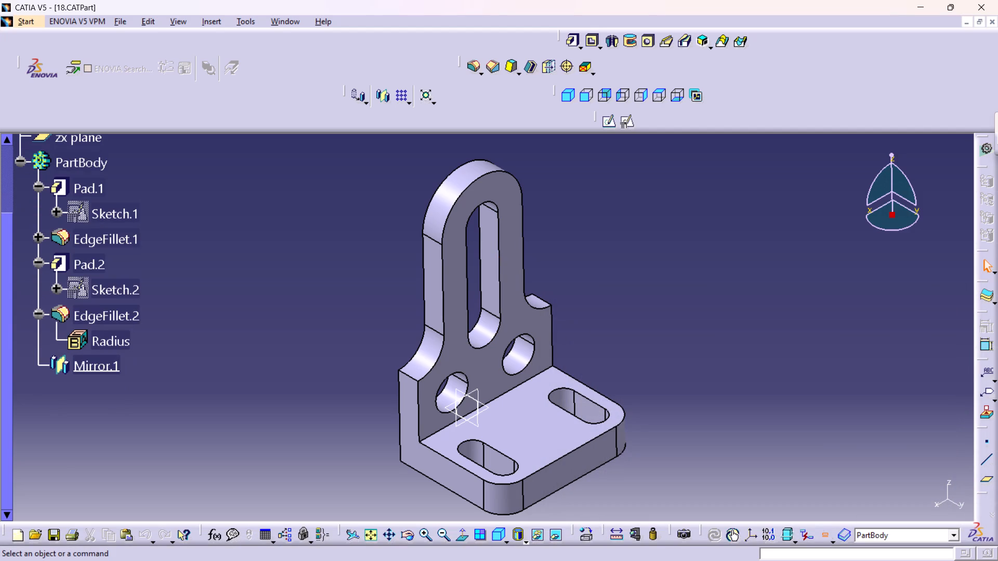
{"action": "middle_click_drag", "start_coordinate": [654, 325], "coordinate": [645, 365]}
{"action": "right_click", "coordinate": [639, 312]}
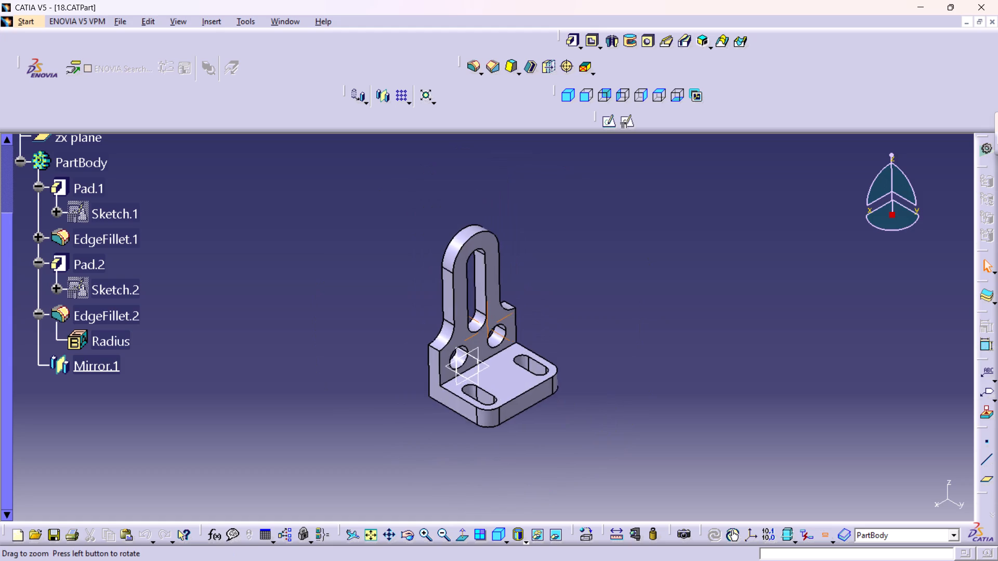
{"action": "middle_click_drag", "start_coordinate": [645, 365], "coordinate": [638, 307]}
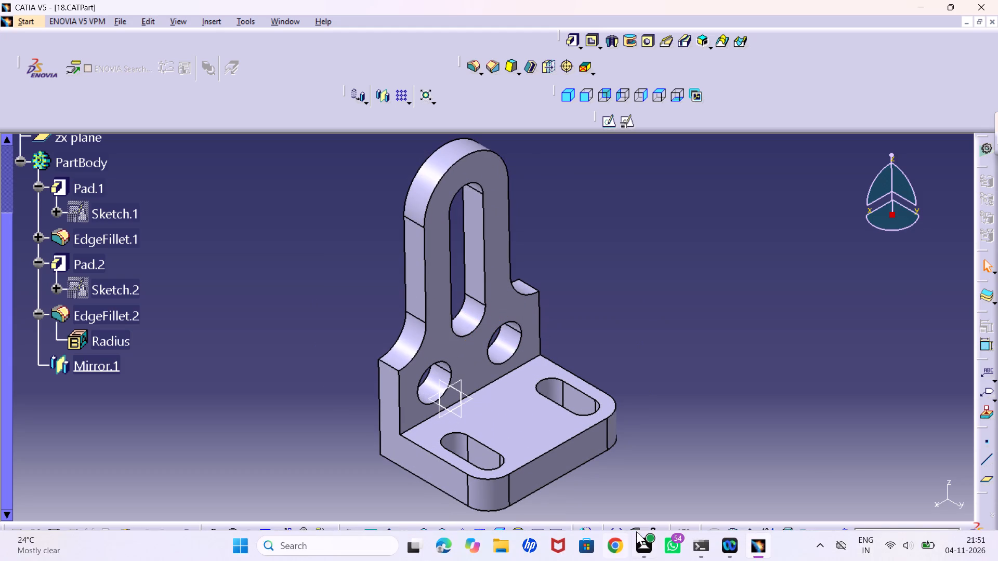